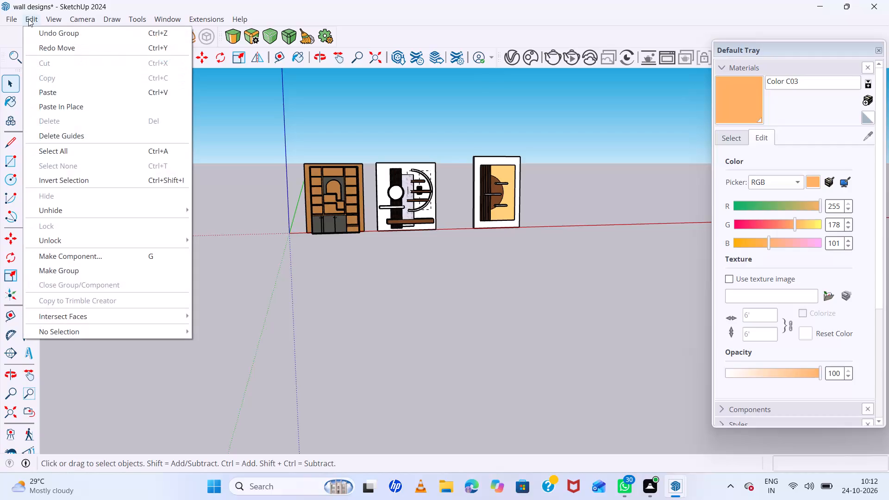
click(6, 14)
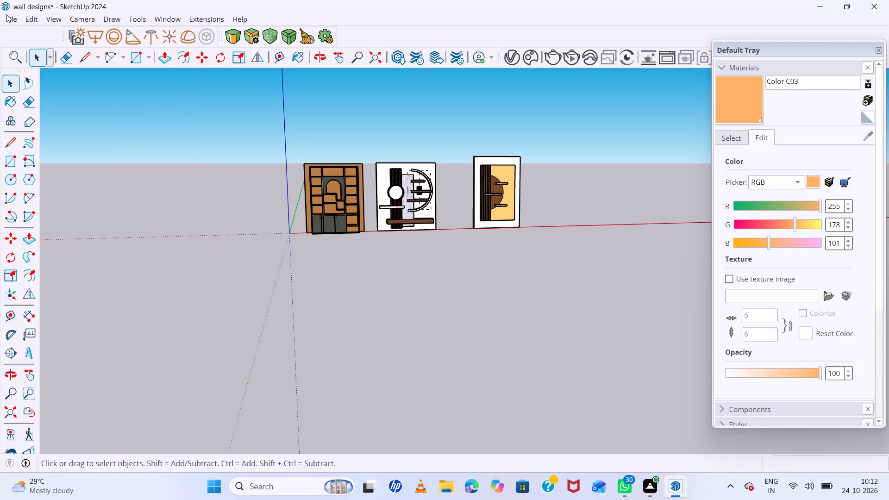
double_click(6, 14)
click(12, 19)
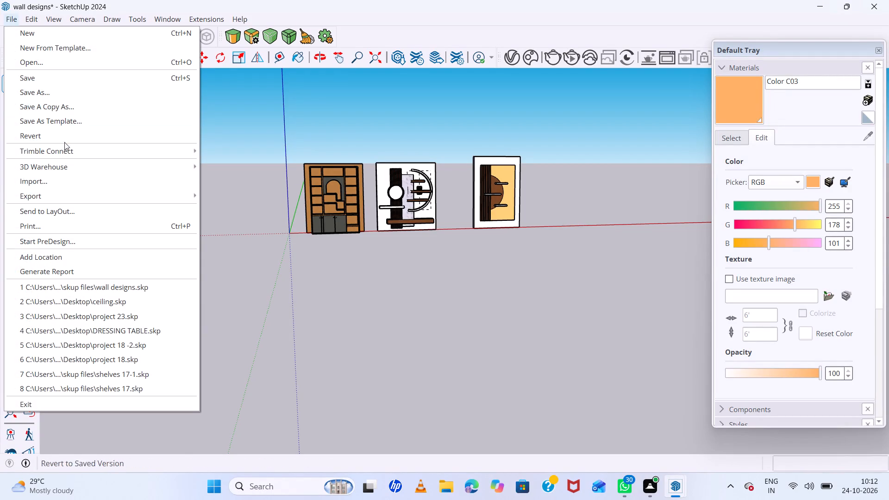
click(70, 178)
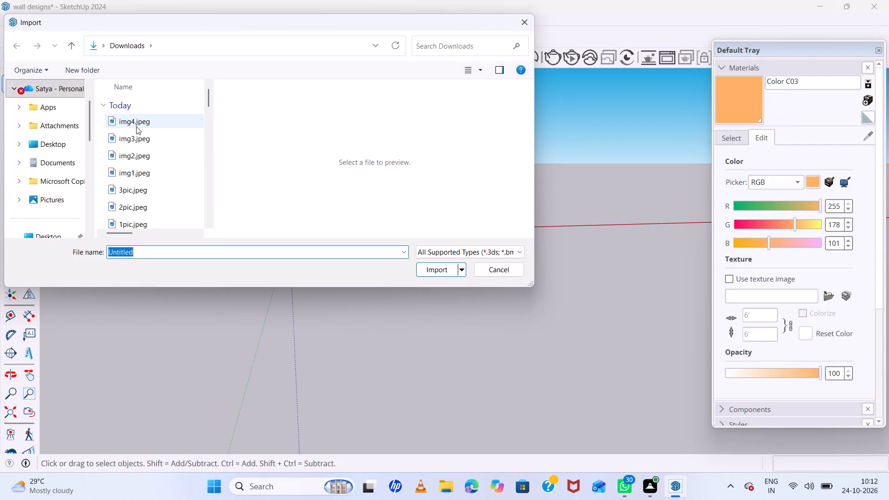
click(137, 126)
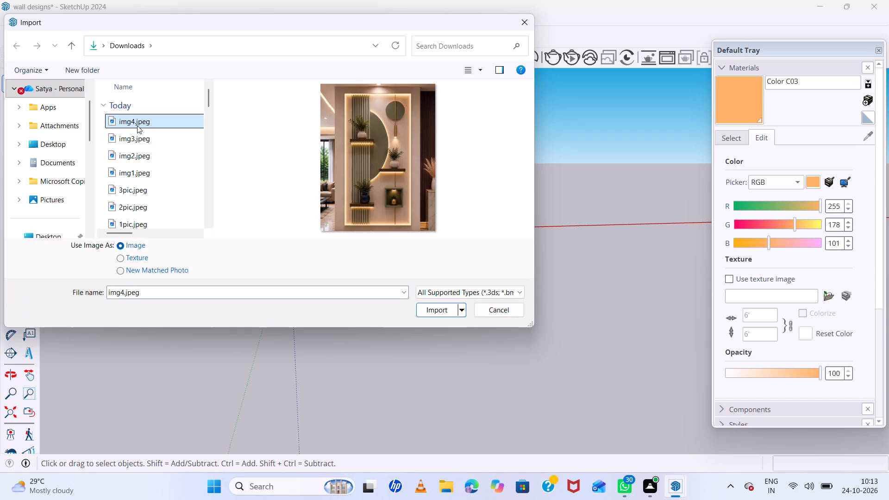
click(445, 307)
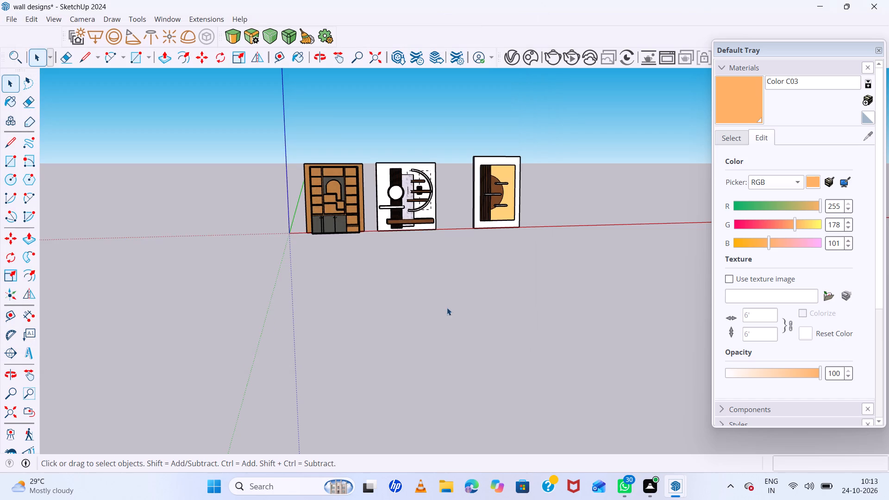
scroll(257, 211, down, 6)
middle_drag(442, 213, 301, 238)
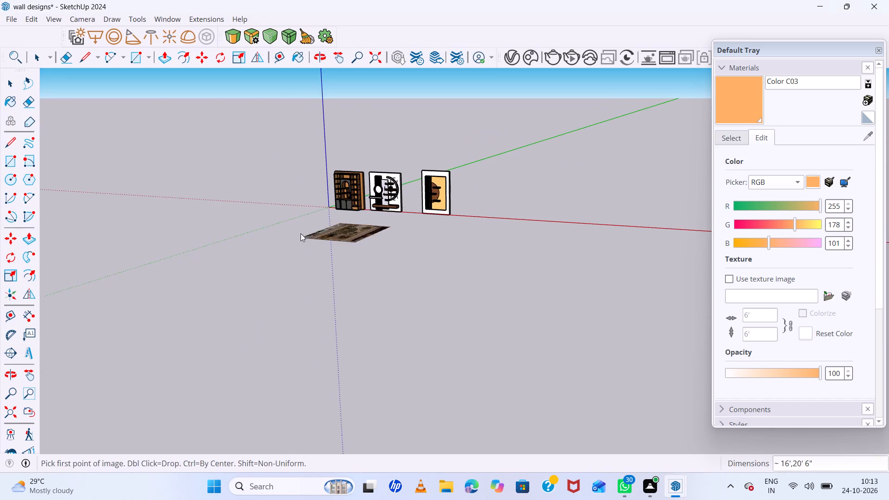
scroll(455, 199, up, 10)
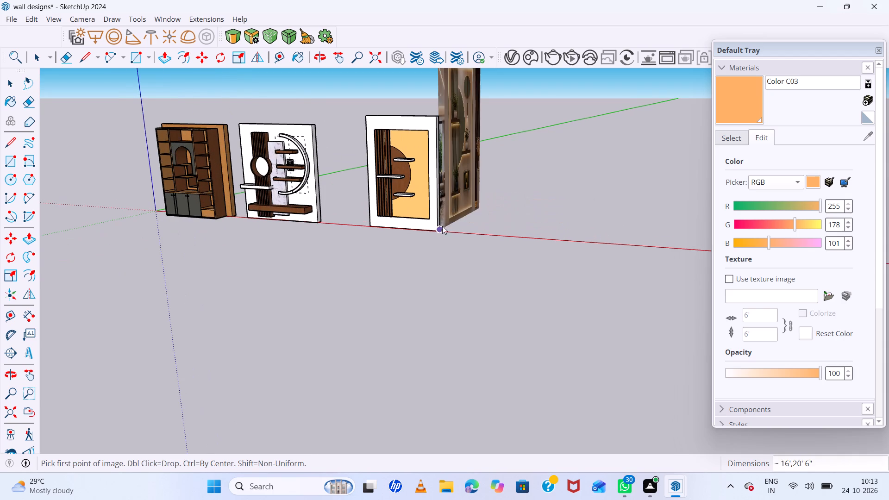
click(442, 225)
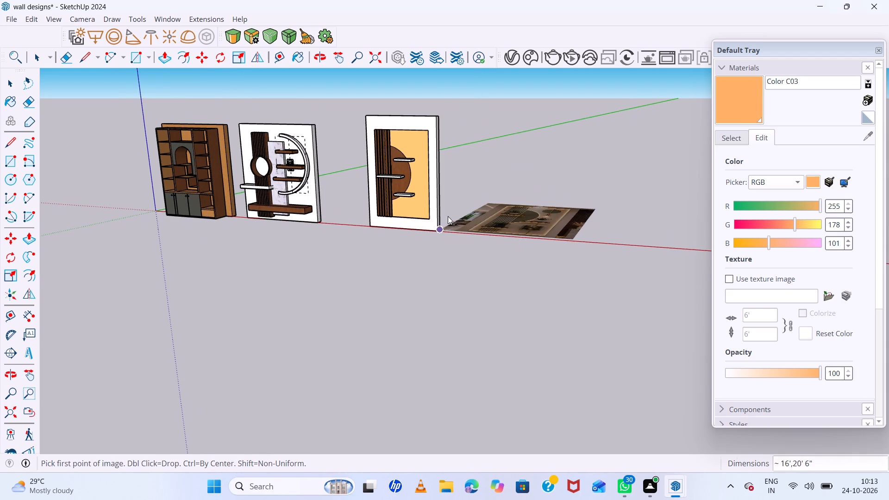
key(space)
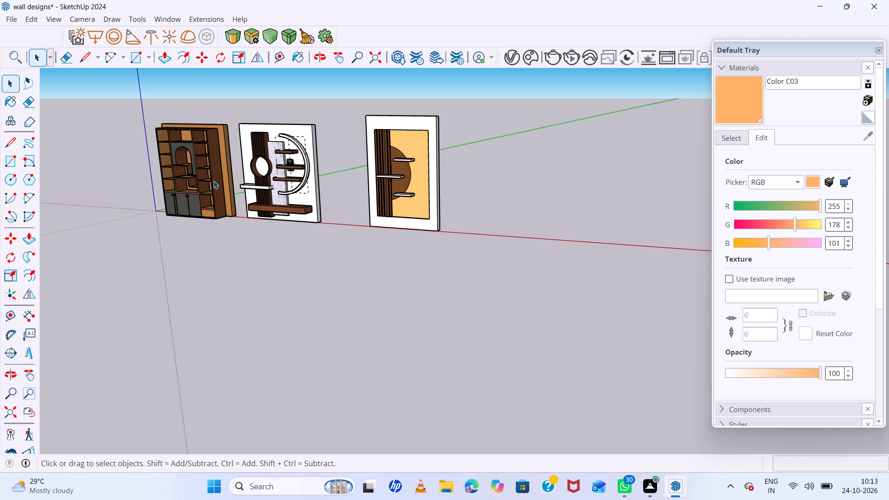
Import img4.jpeg as an image, standing upright from the slatted wall panel's outer bottom corner along the red axis, about 13' 4" wide.
scroll(213, 181, down, 6)
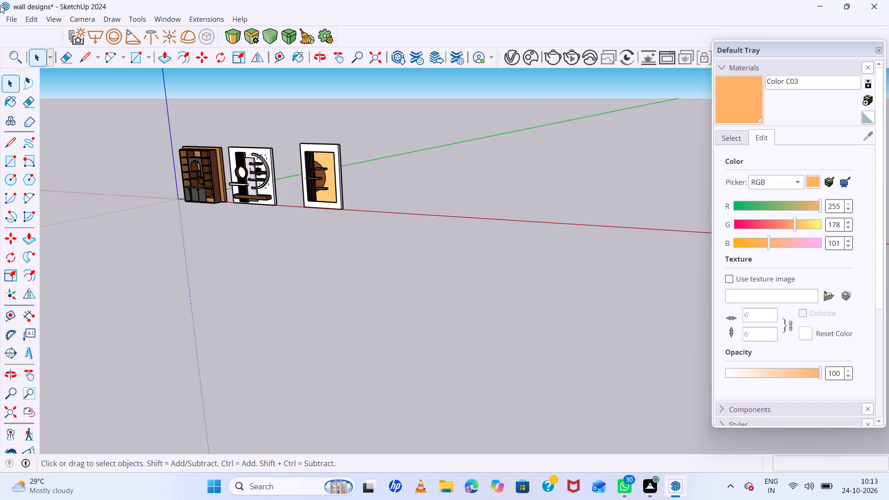
click(36, 19)
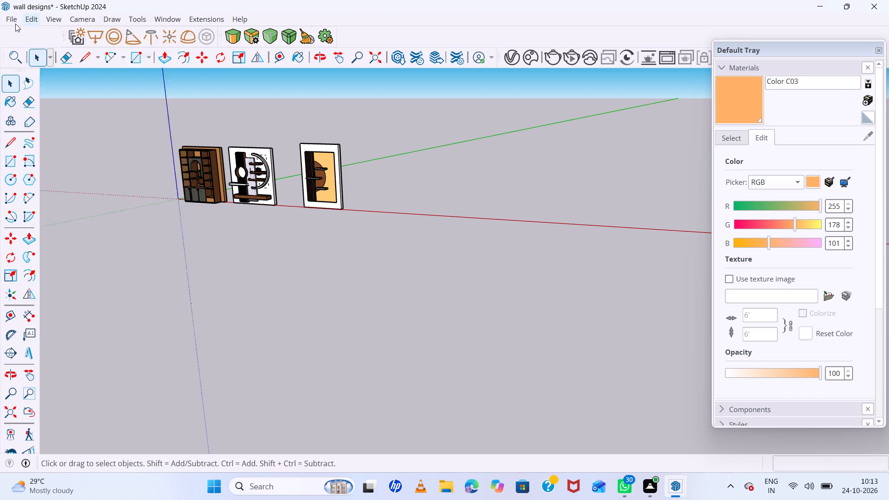
click(15, 24)
click(15, 24)
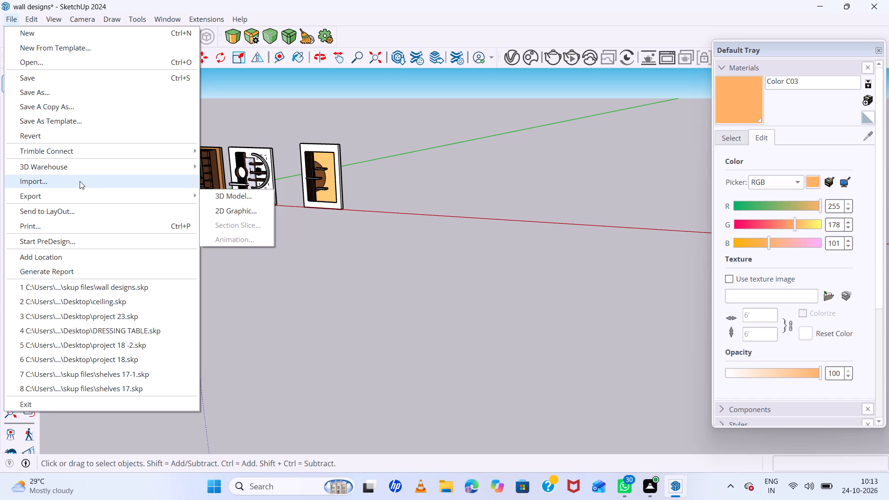
click(80, 183)
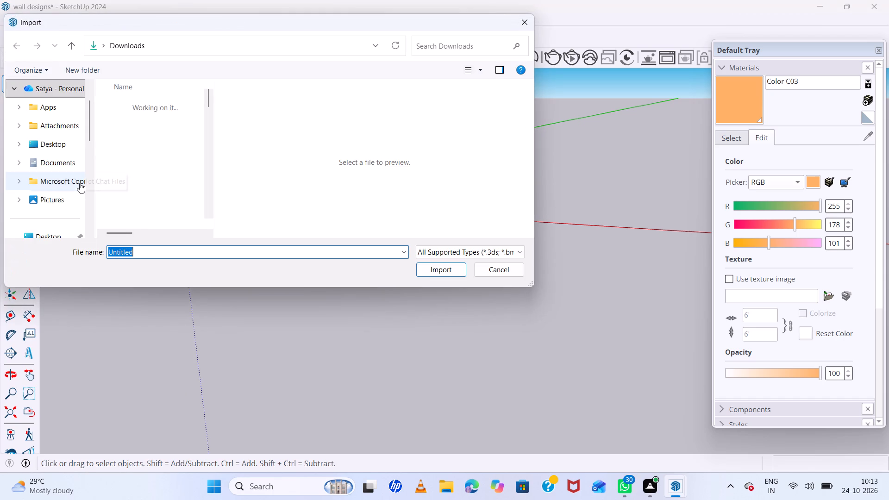
click(130, 123)
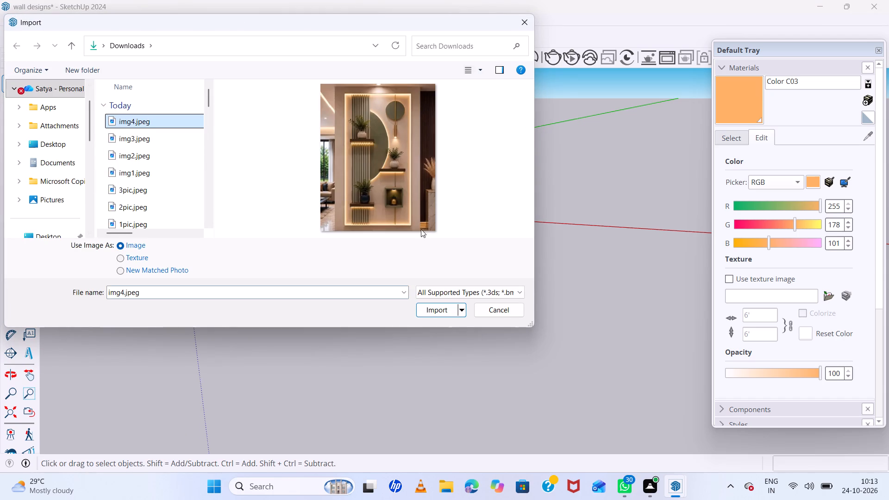
click(439, 309)
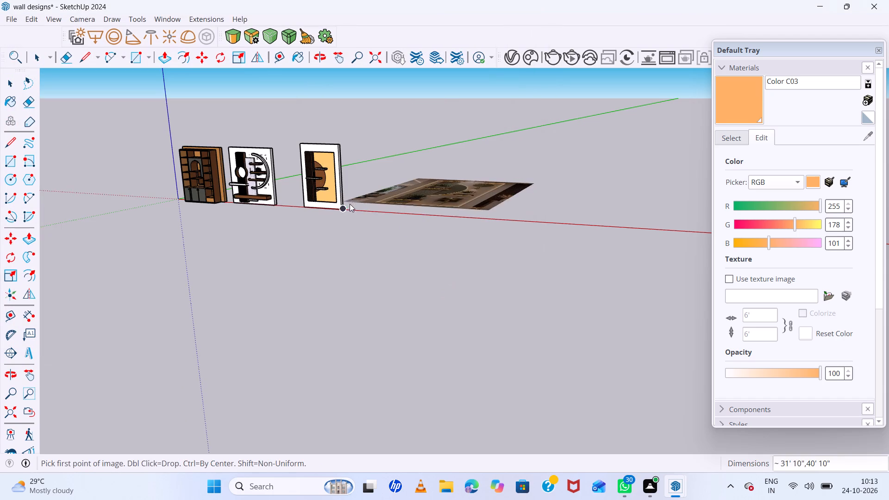
scroll(347, 208, up, 14)
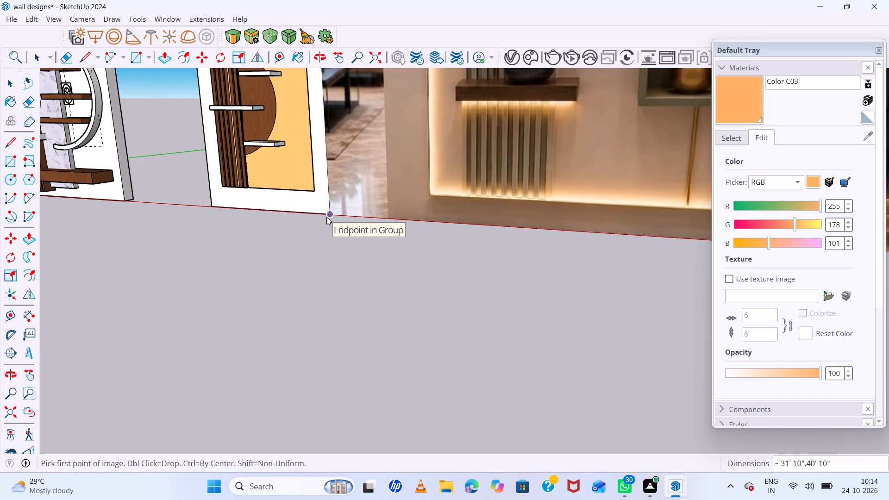
click(326, 217)
scroll(340, 190, down, 13)
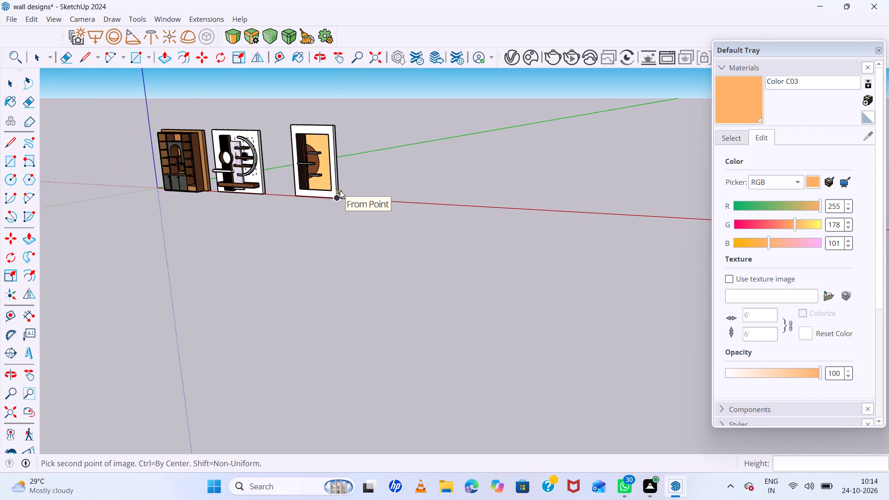
click(399, 119)
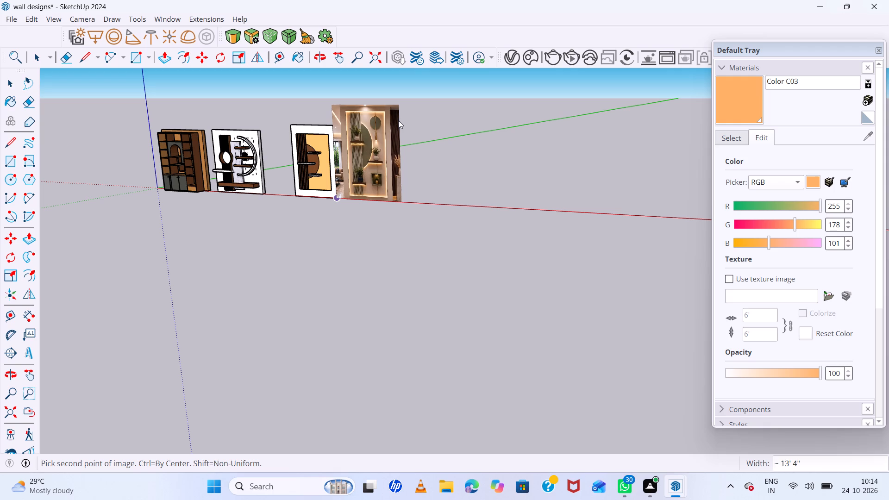
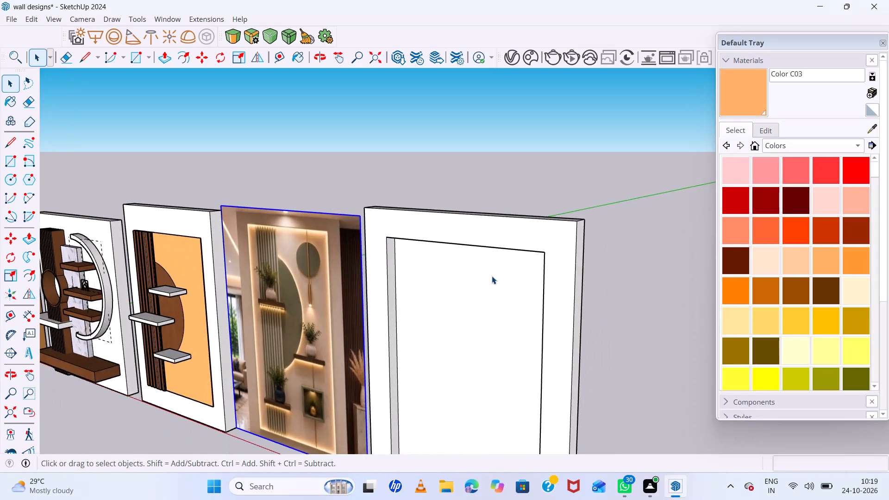
Group all the connected geometry of the blank recessed wall panel beside the img4.jpeg reference image.
scroll(492, 276, up, 1)
middle_drag(492, 276, 513, 259)
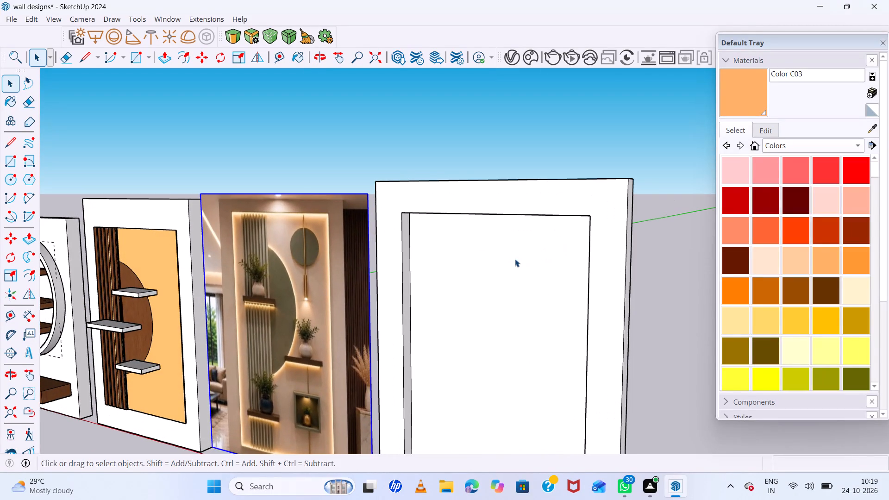
scroll(515, 259, down, 4)
middle_drag(518, 253, 549, 193)
middle_click(549, 193)
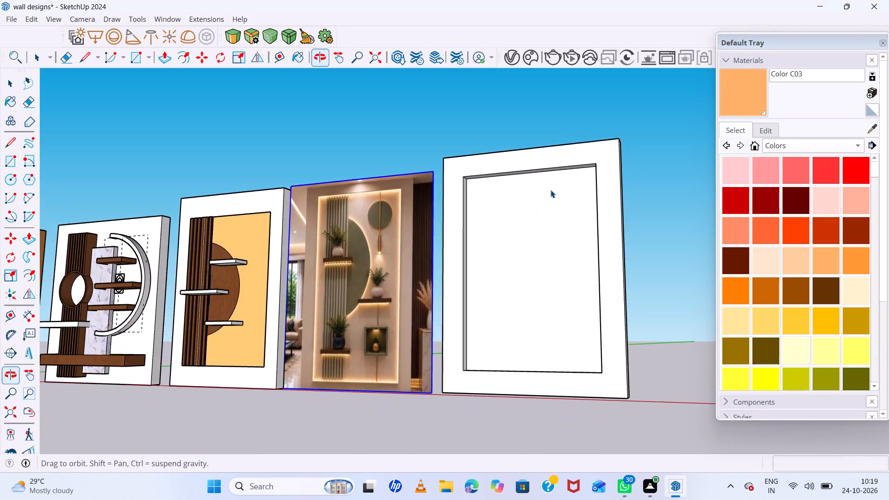
scroll(543, 204, up, 4)
click(542, 206)
scroll(457, 200, down, 5)
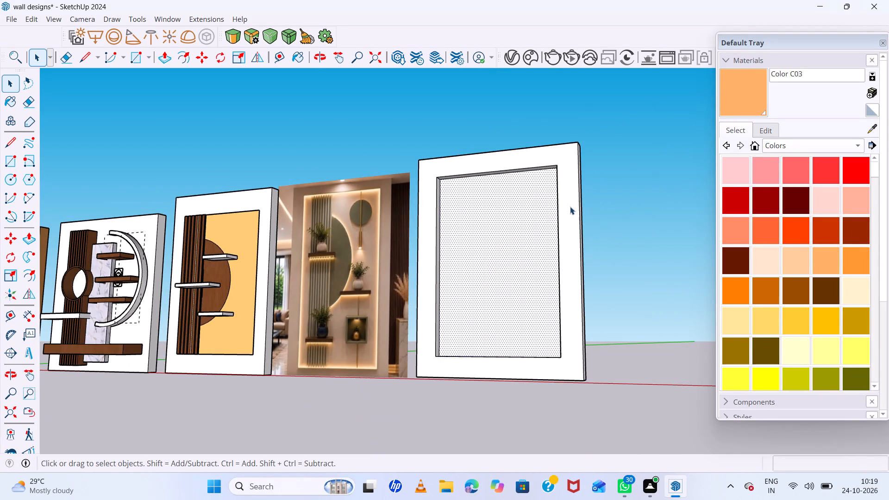
double_click(487, 220)
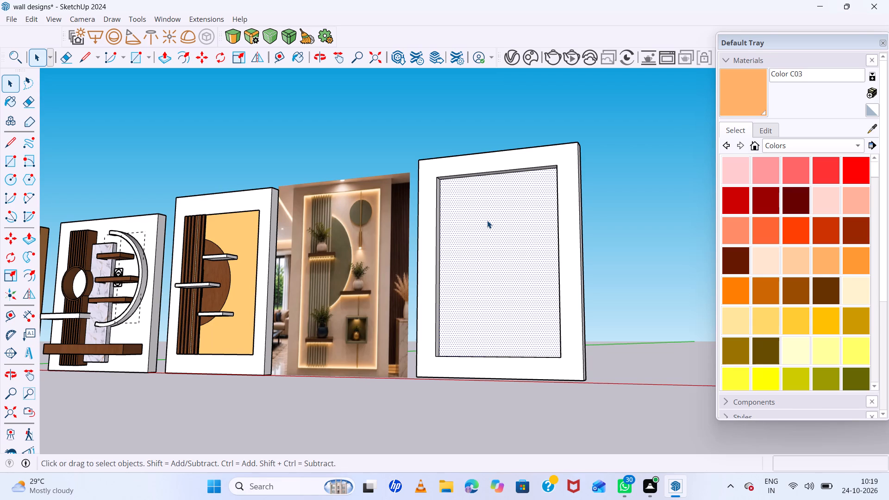
triple_click(487, 220)
double_click(487, 220)
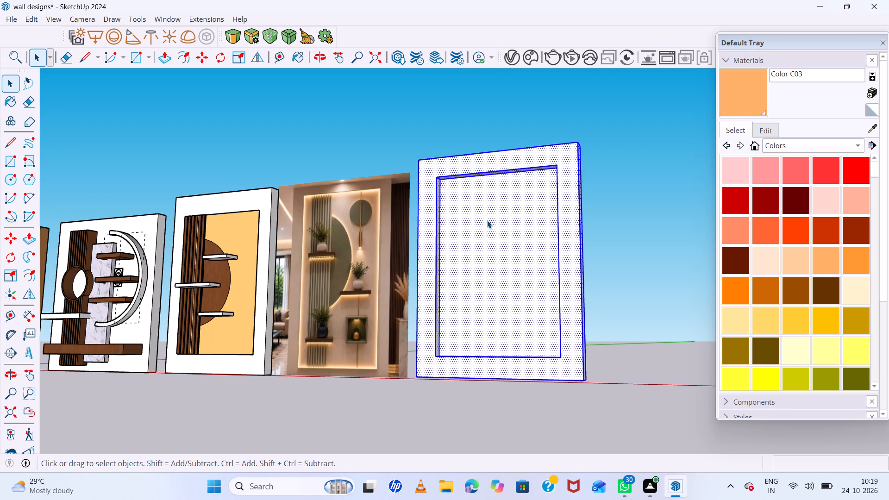
scroll(487, 220, down, 6)
middle_drag(486, 220, 538, 243)
scroll(539, 242, up, 6)
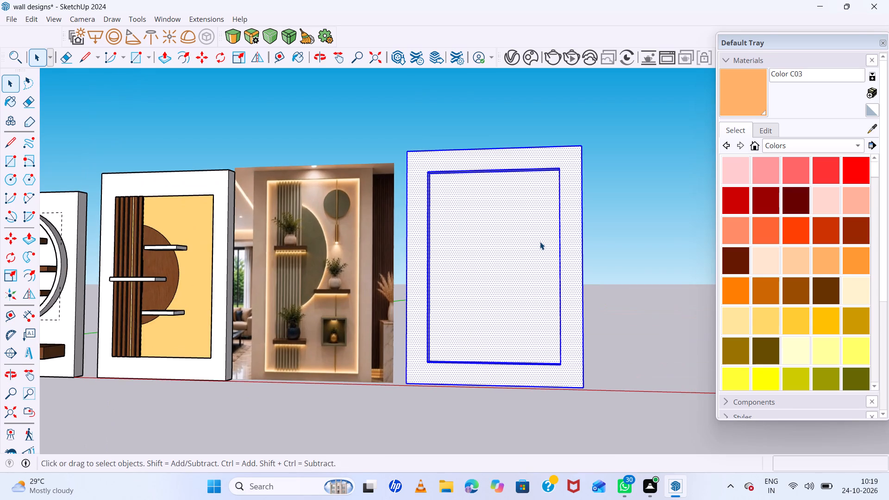
right_click(540, 242)
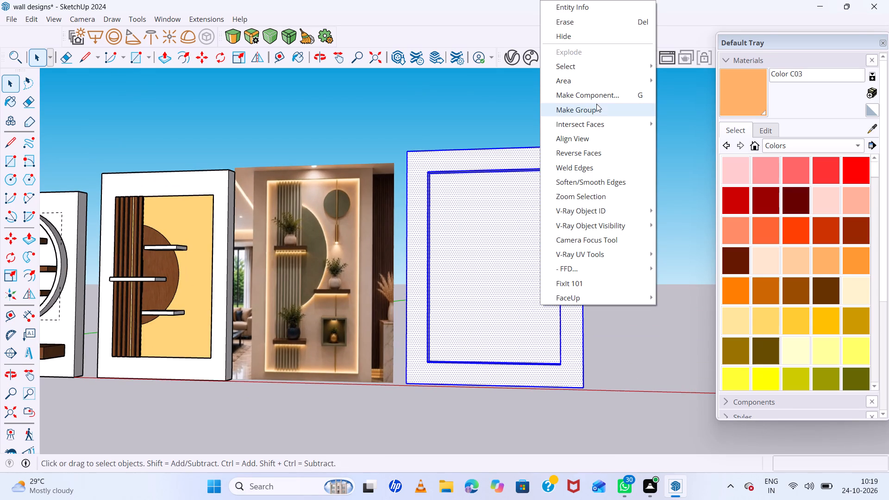
click(594, 110)
scroll(478, 253, down, 6)
middle_drag(501, 280, 508, 297)
scroll(508, 297, up, 5)
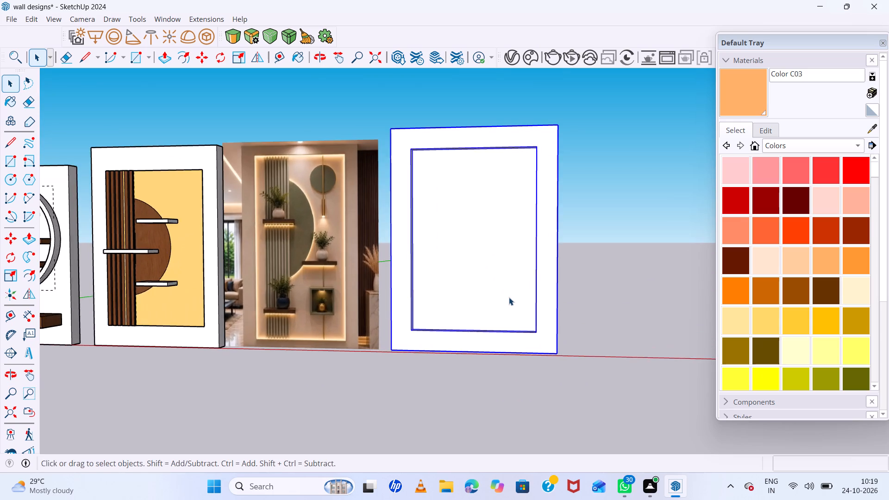
scroll(509, 297, down, 6)
middle_drag(509, 296, 505, 265)
middle_click(505, 264)
scroll(505, 264, up, 3)
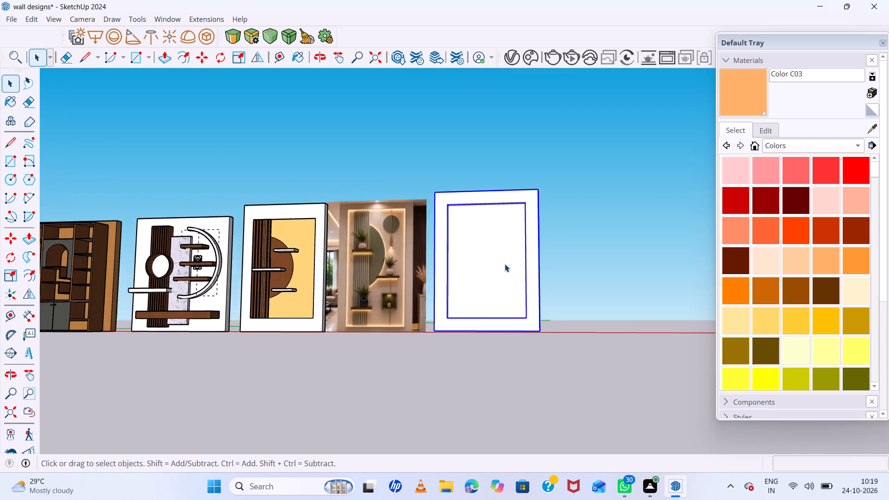
scroll(505, 264, up, 8)
click(505, 261)
click(652, 236)
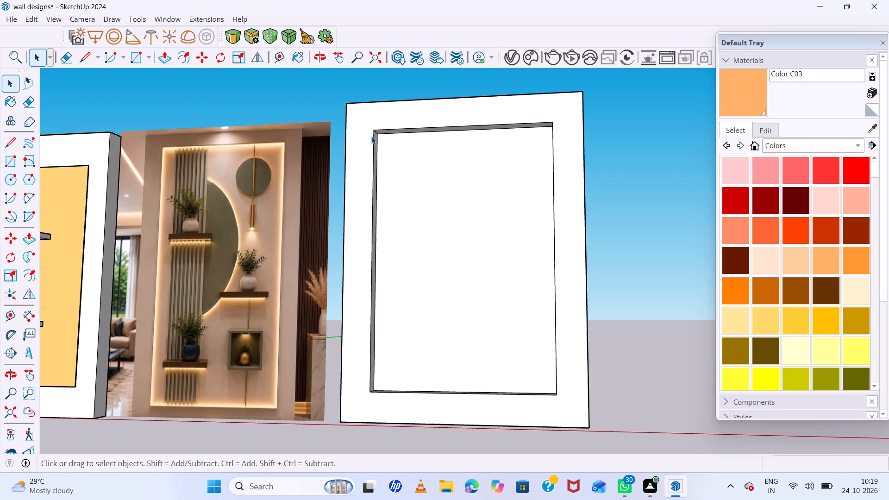
Draw a vertical rectangle about 1" wide and 11' 5" high on the recess's back face, from top to bottom edge, near the side facing the reference image.
key(r)
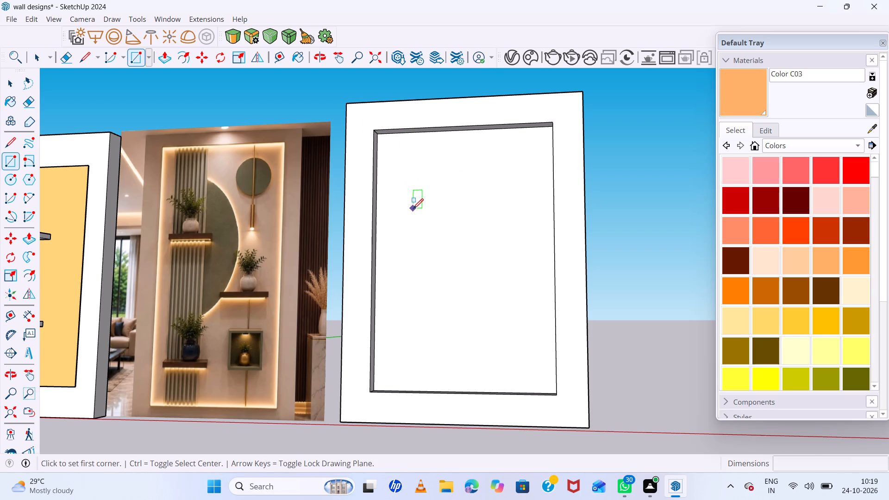
scroll(413, 209, down, 5)
middle_drag(451, 257, 448, 241)
middle_click(448, 241)
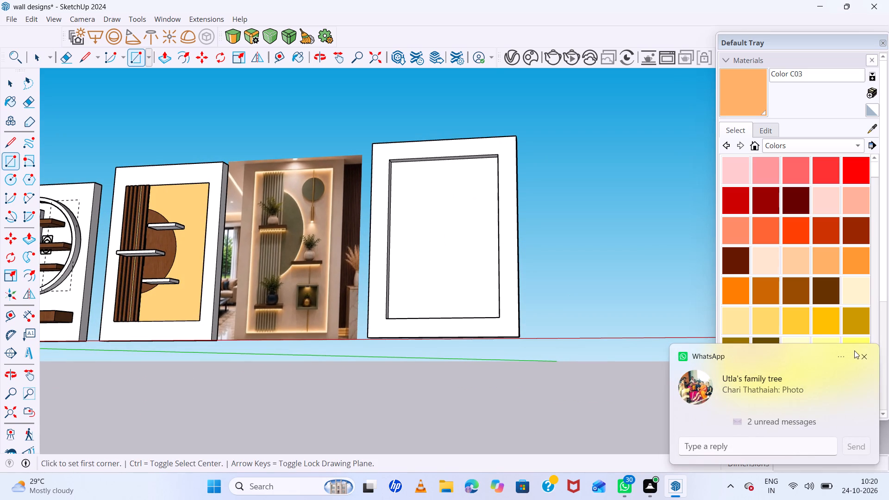
click(861, 355)
scroll(407, 169, up, 5)
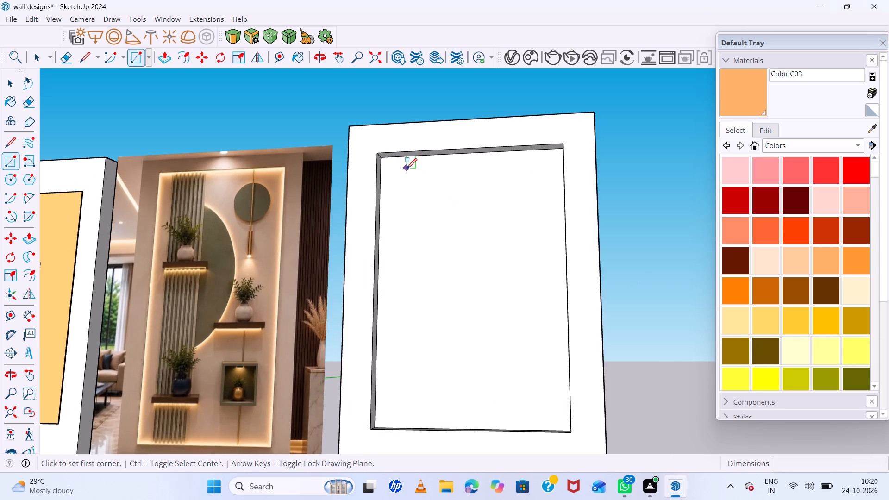
scroll(406, 169, up, 2)
middle_drag(399, 165, 391, 139)
scroll(399, 154, up, 4)
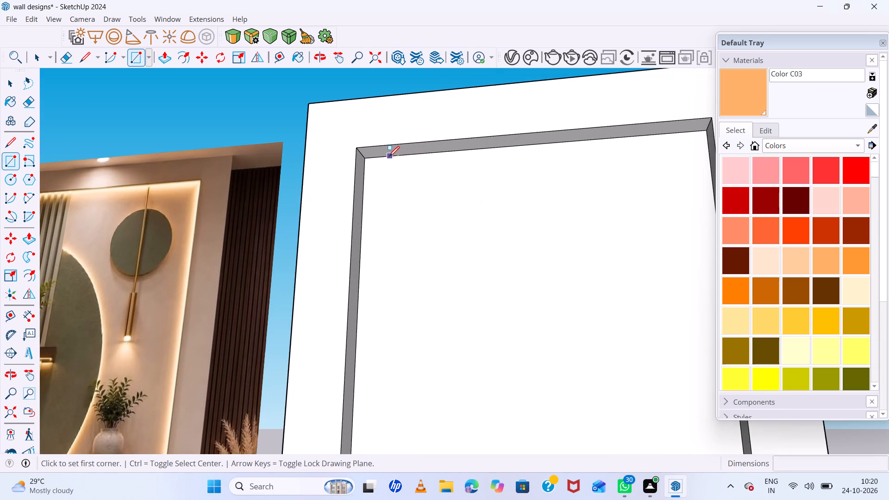
click(390, 159)
scroll(431, 180, down, 5)
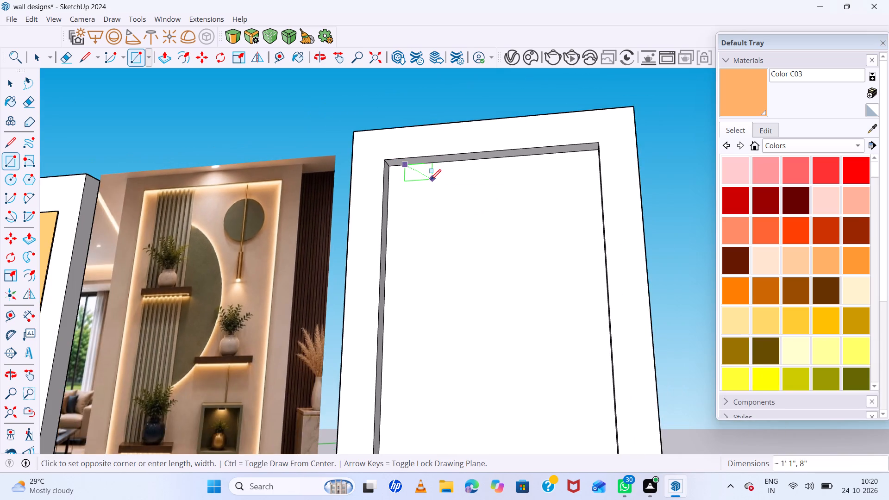
scroll(431, 180, down, 5)
scroll(439, 316, up, 6)
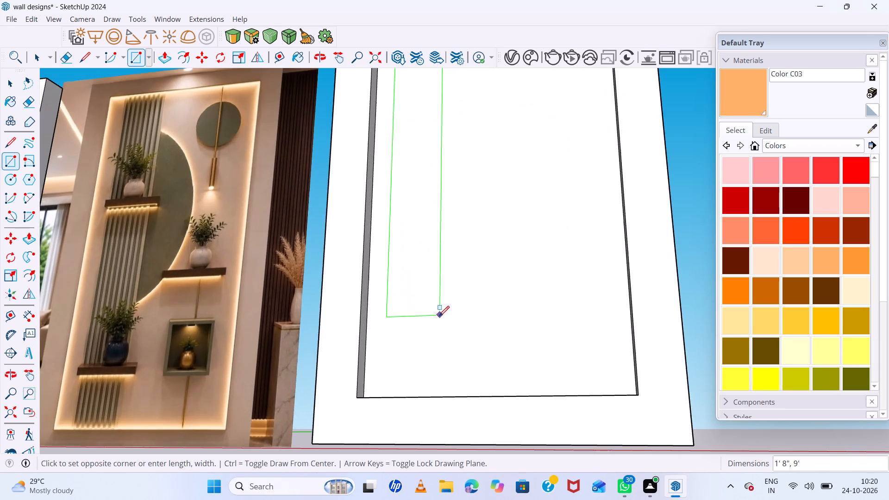
scroll(440, 307, down, 14)
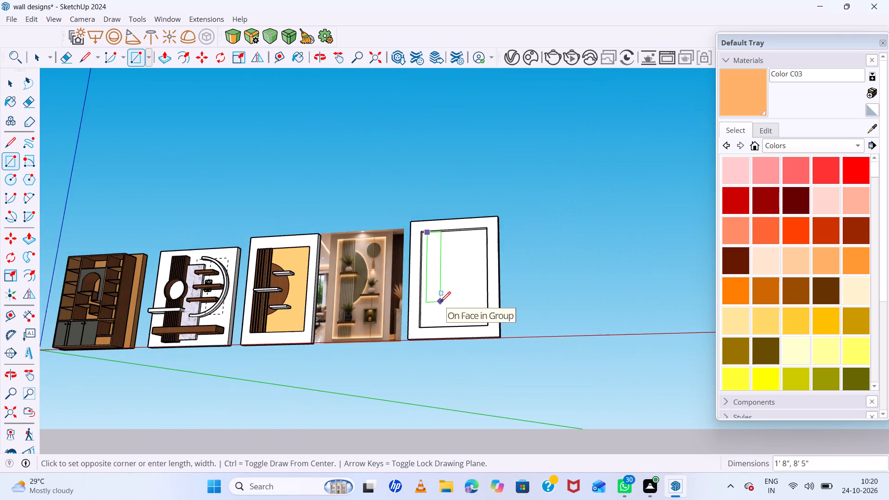
scroll(440, 302, down, 4)
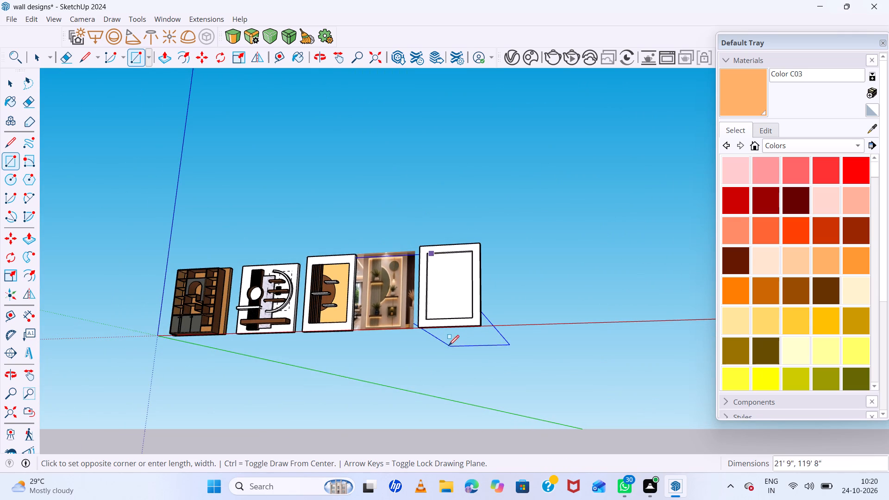
scroll(429, 317, up, 10)
middle_drag(429, 319, 432, 332)
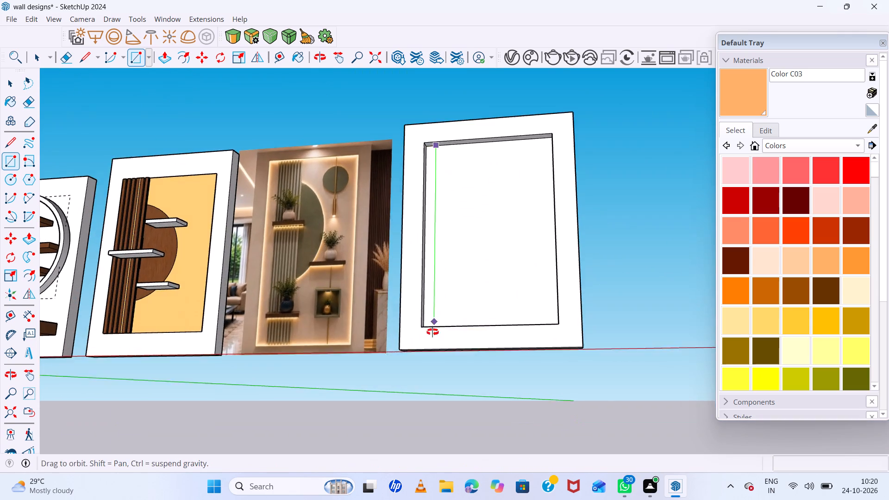
middle_drag(432, 332, 435, 344)
middle_click(435, 344)
scroll(450, 333, up, 6)
middle_drag(449, 329, 455, 352)
scroll(442, 331, up, 2)
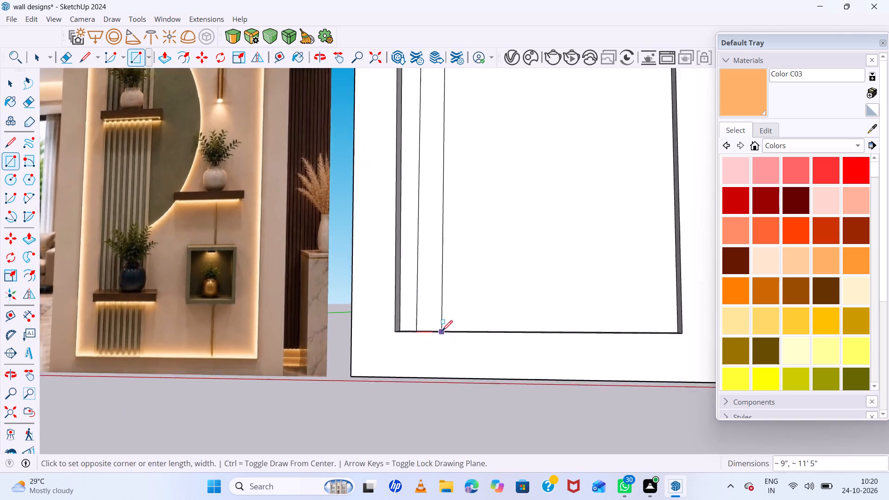
scroll(442, 331, up, 6)
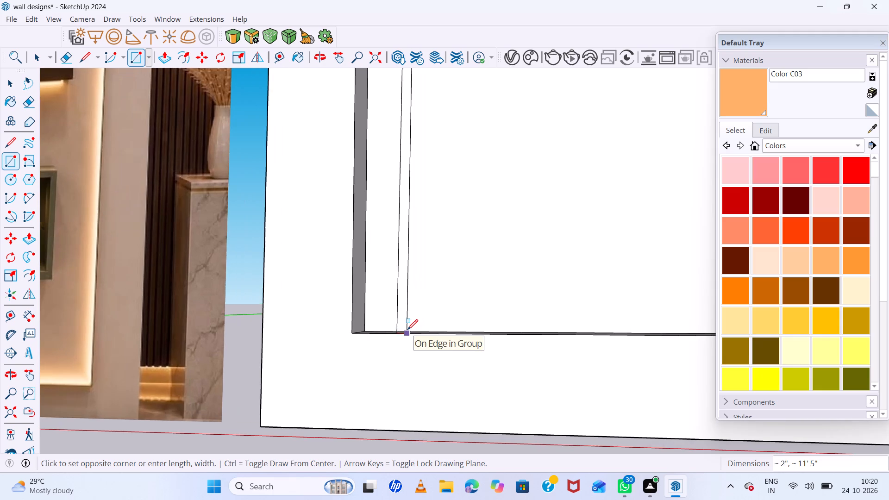
middle_drag(406, 329, 414, 366)
middle_click(414, 366)
scroll(413, 349, up, 7)
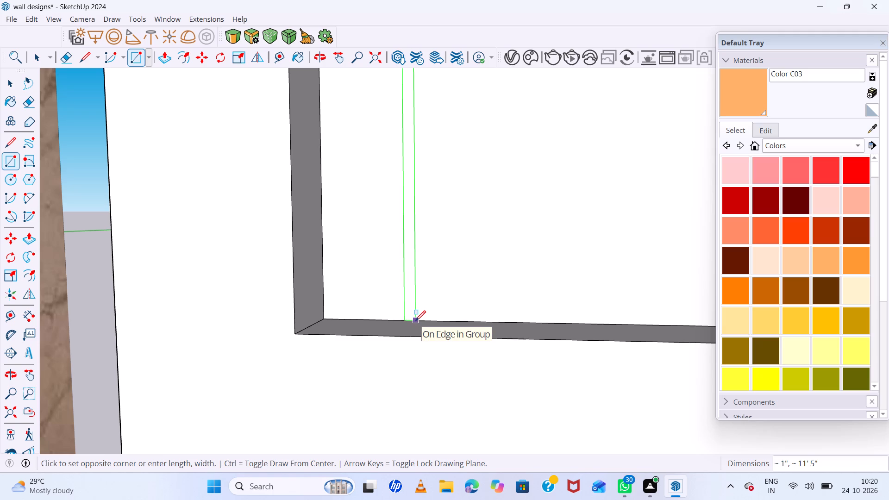
click(415, 321)
Make the narrow strip's face and edges a component, keeping the default settings.
scroll(410, 296, down, 6)
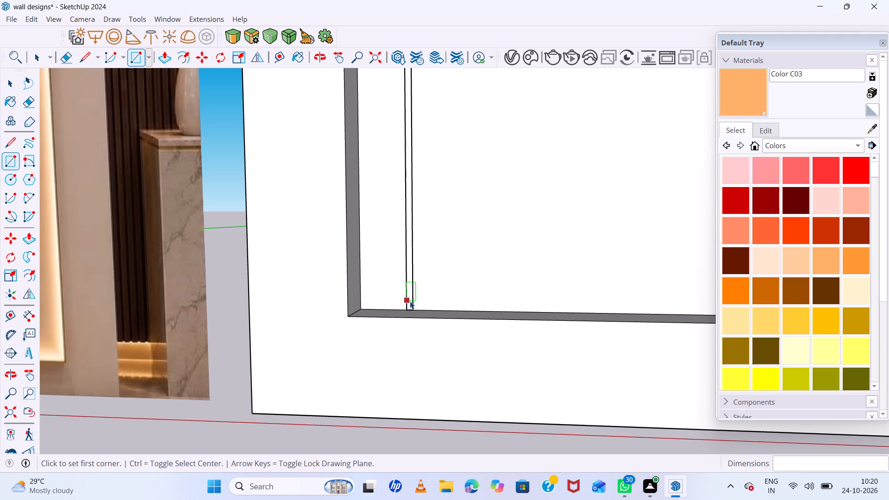
key(space)
click(410, 301)
click(410, 301)
double_click(410, 301)
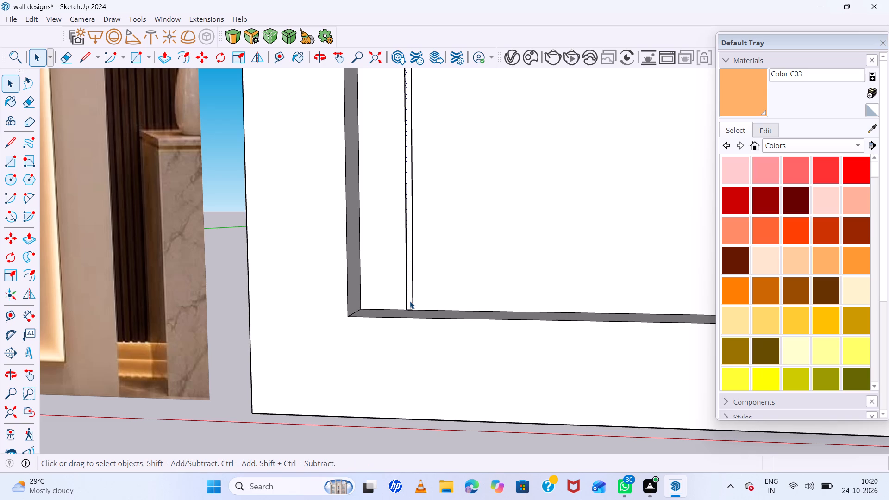
right_click(410, 301)
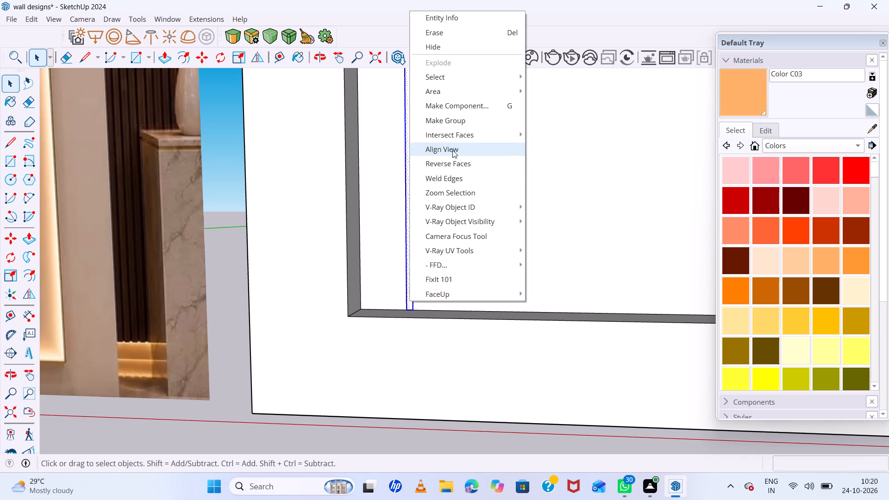
click(458, 104)
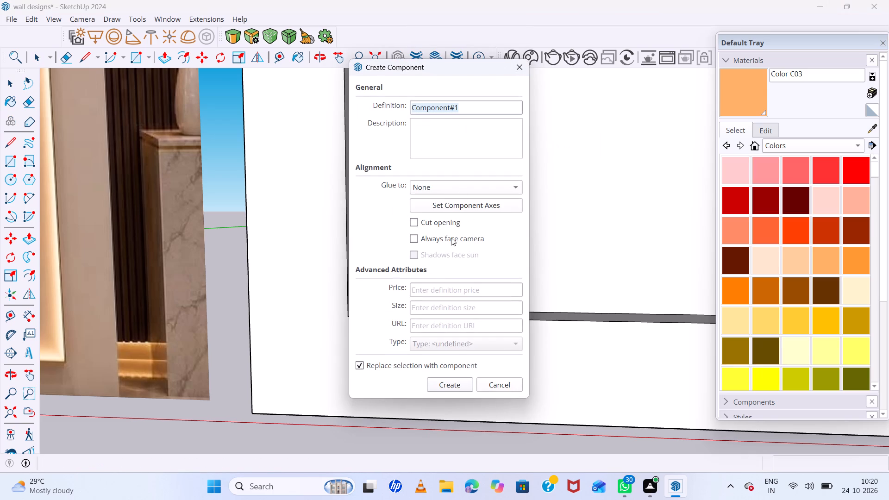
click(459, 380)
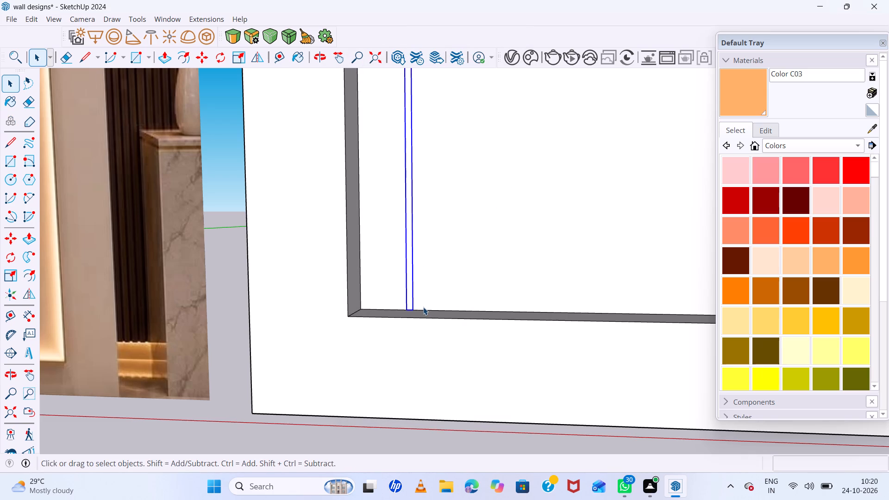
Copy the strip component 2" along the recess's bottom edge, away from the reference image, and repeat it as a 5x array.
key(m)
scroll(402, 312, up, 6)
middle_drag(457, 315, 437, 345)
middle_click(437, 345)
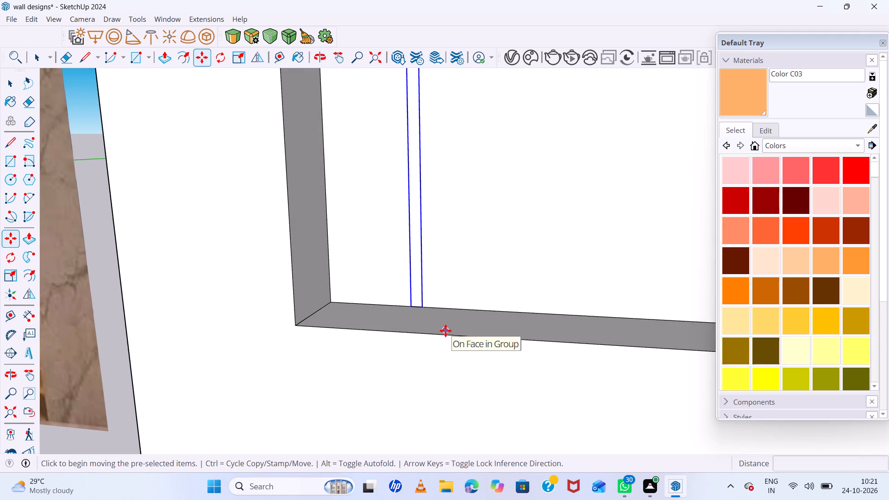
scroll(445, 331, up, 5)
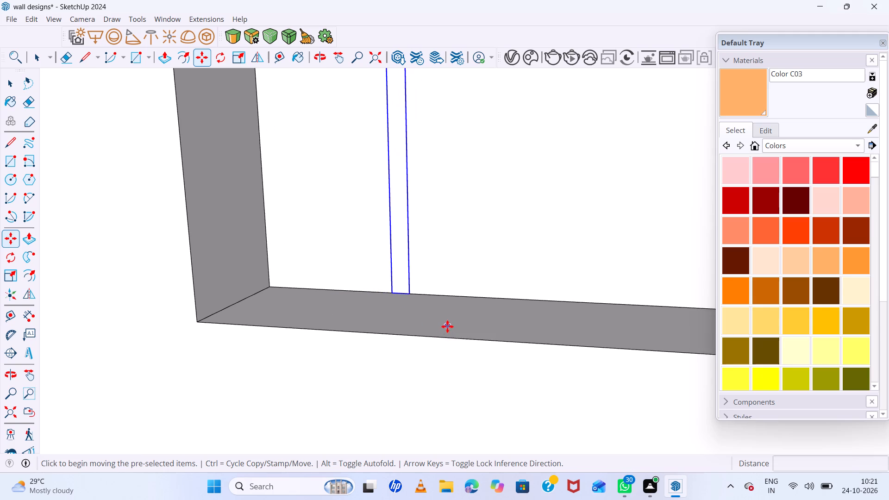
middle_drag(447, 326, 427, 350)
scroll(411, 282, up, 11)
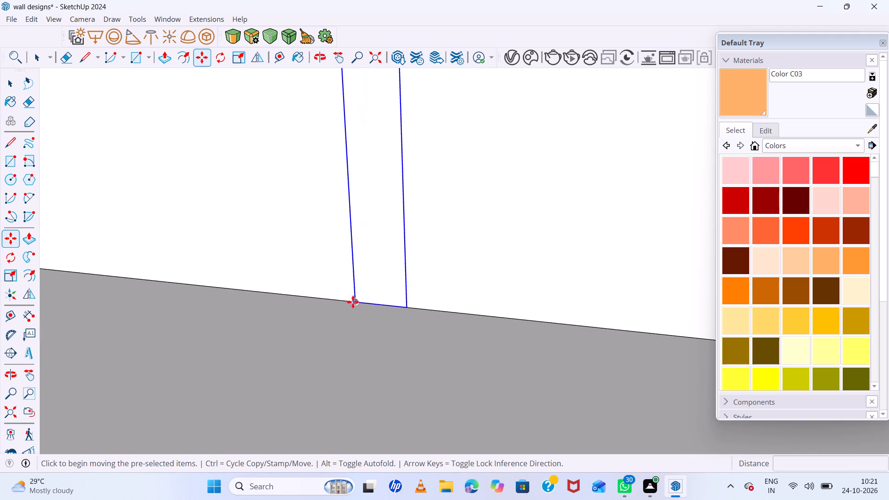
click(353, 299)
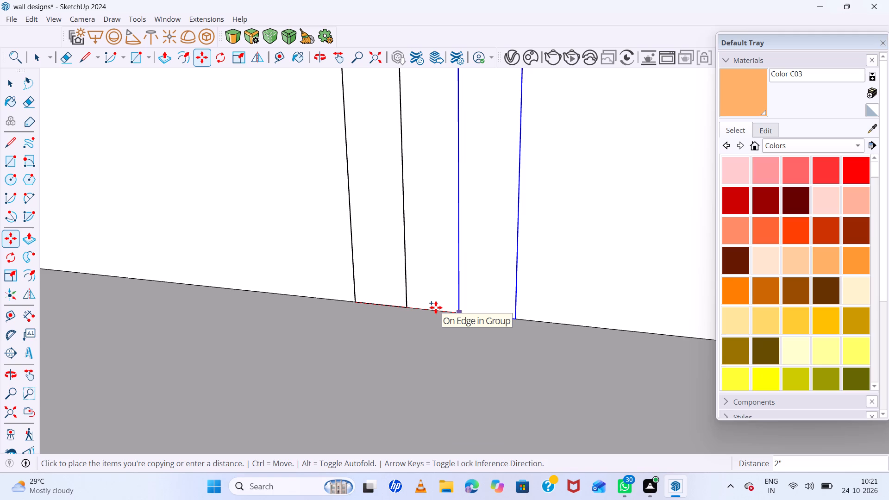
click(436, 307)
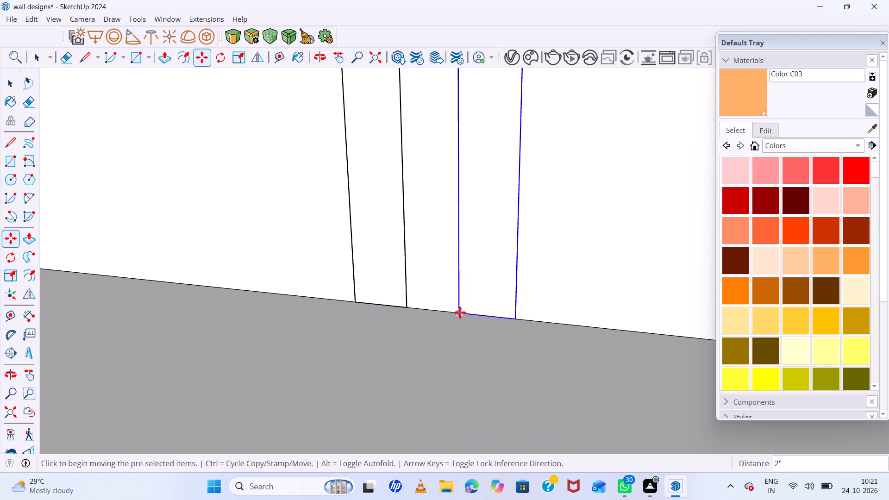
key(5)
key(x)
key(Return)
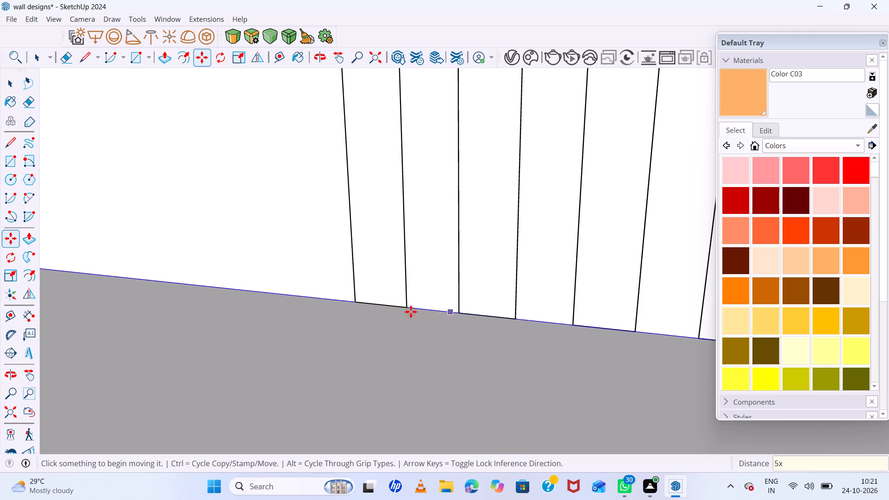
scroll(400, 312, down, 20)
scroll(400, 312, down, 13)
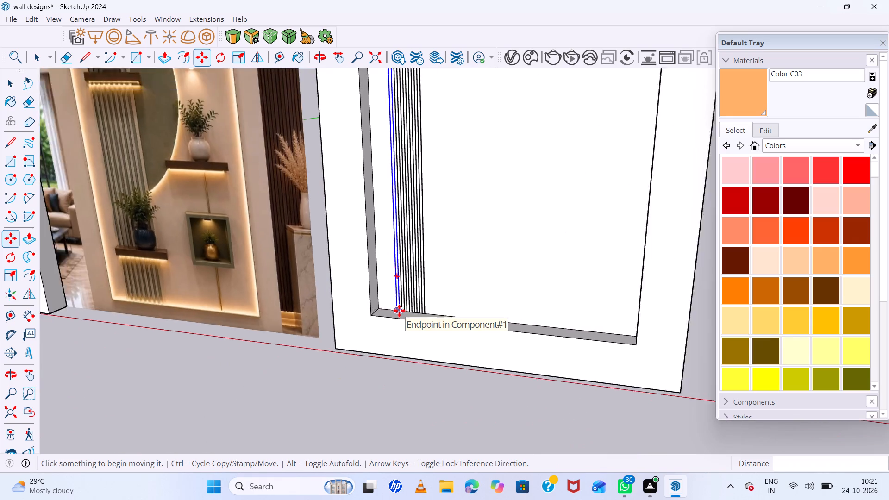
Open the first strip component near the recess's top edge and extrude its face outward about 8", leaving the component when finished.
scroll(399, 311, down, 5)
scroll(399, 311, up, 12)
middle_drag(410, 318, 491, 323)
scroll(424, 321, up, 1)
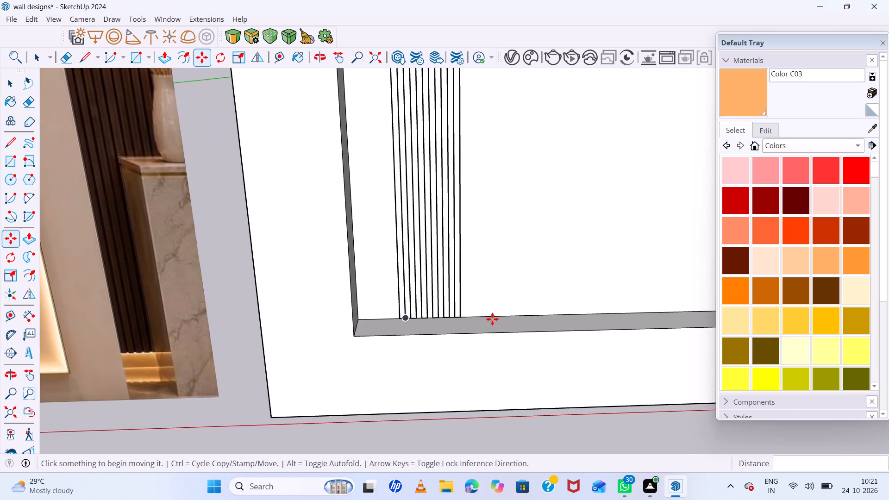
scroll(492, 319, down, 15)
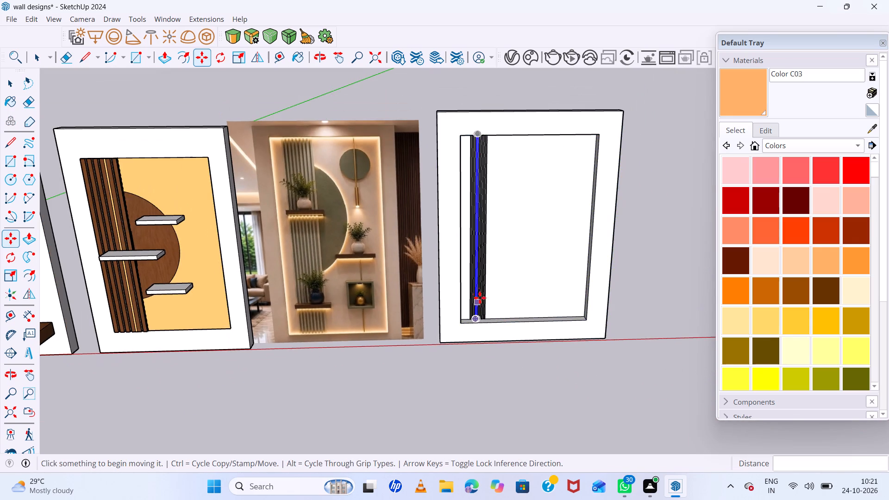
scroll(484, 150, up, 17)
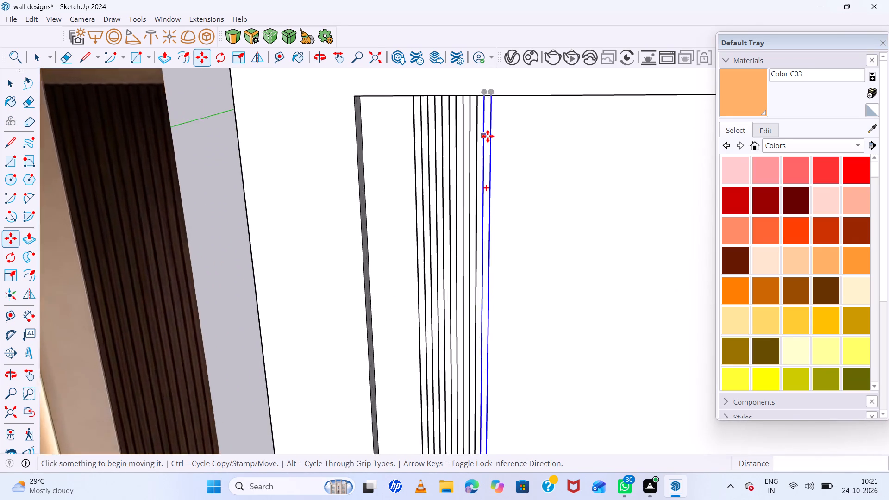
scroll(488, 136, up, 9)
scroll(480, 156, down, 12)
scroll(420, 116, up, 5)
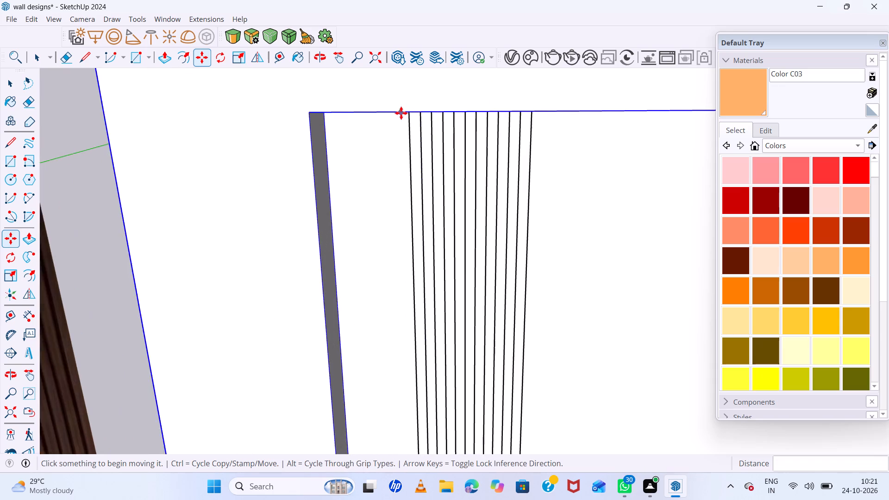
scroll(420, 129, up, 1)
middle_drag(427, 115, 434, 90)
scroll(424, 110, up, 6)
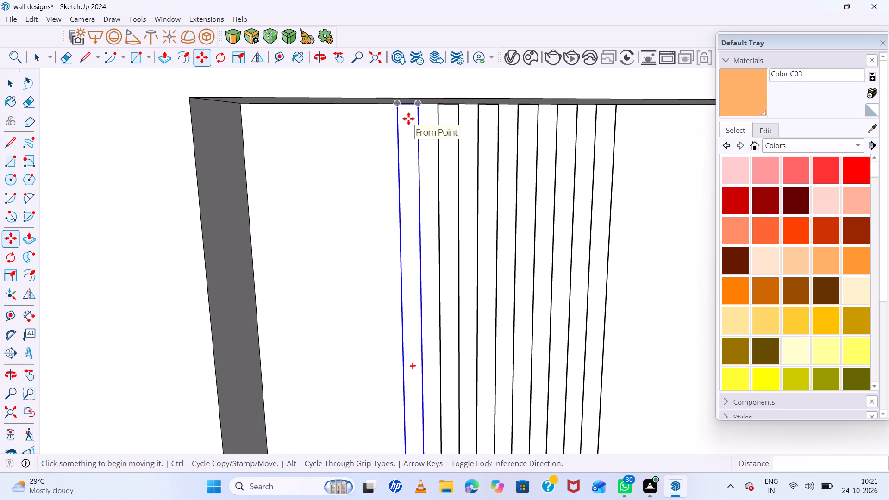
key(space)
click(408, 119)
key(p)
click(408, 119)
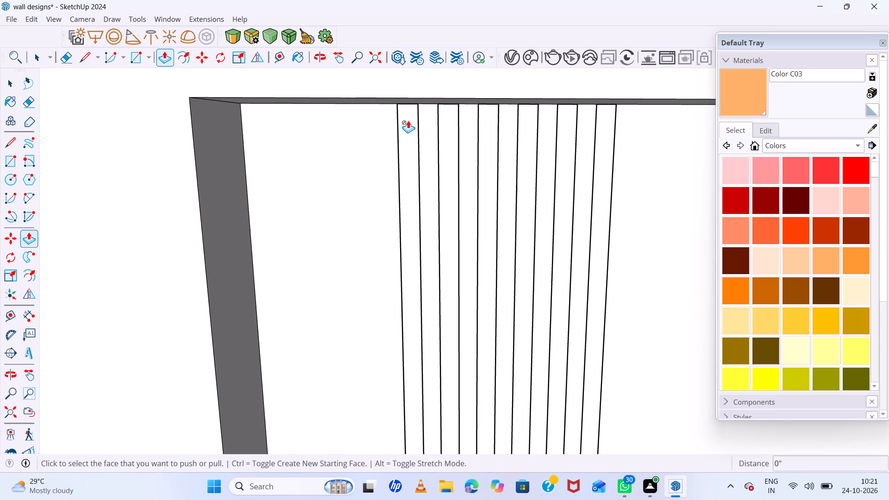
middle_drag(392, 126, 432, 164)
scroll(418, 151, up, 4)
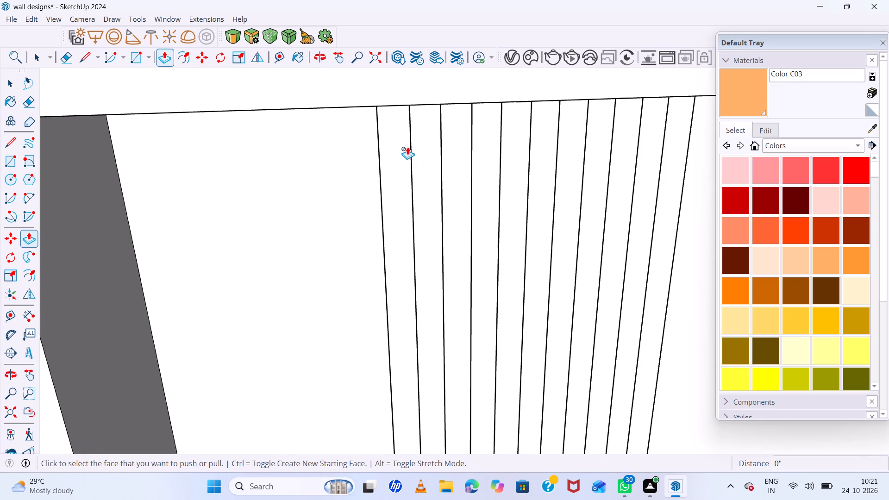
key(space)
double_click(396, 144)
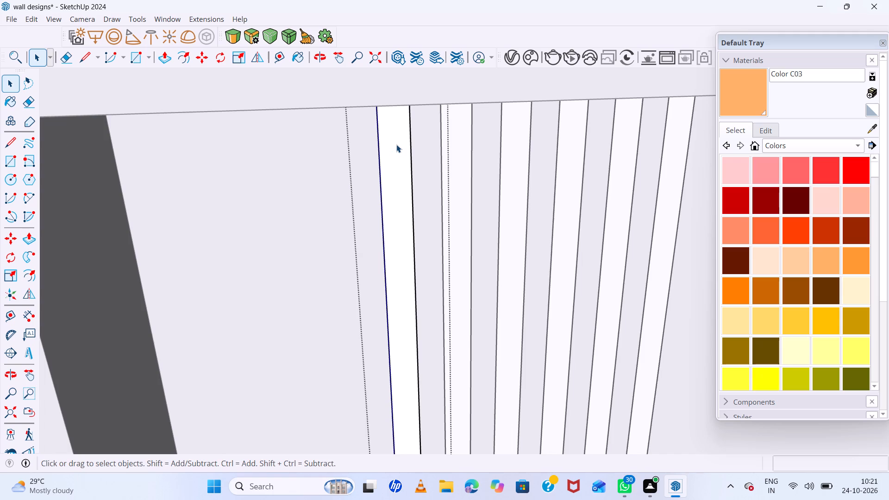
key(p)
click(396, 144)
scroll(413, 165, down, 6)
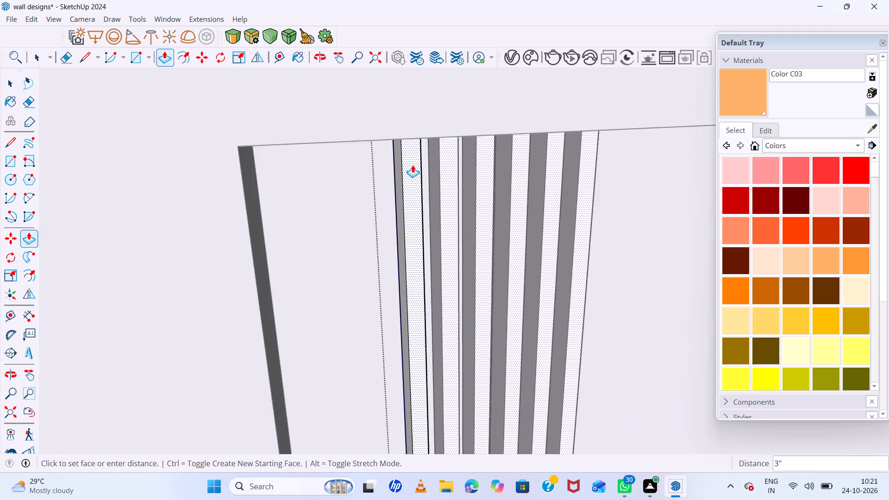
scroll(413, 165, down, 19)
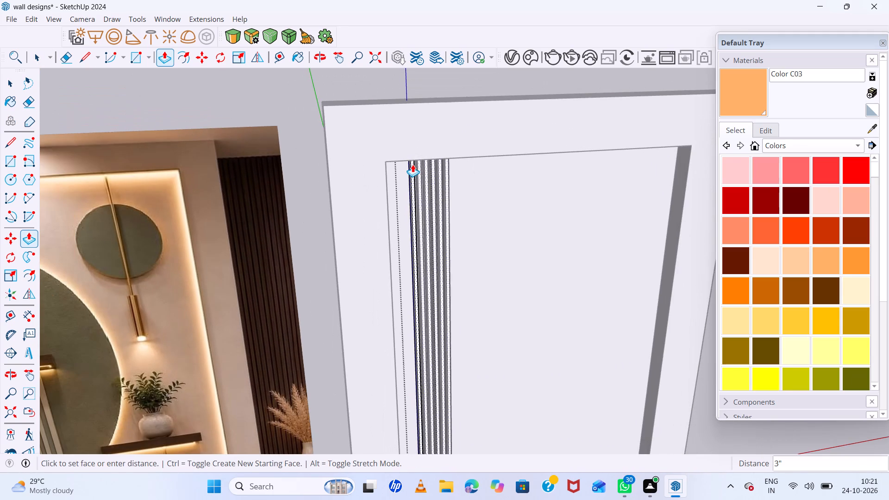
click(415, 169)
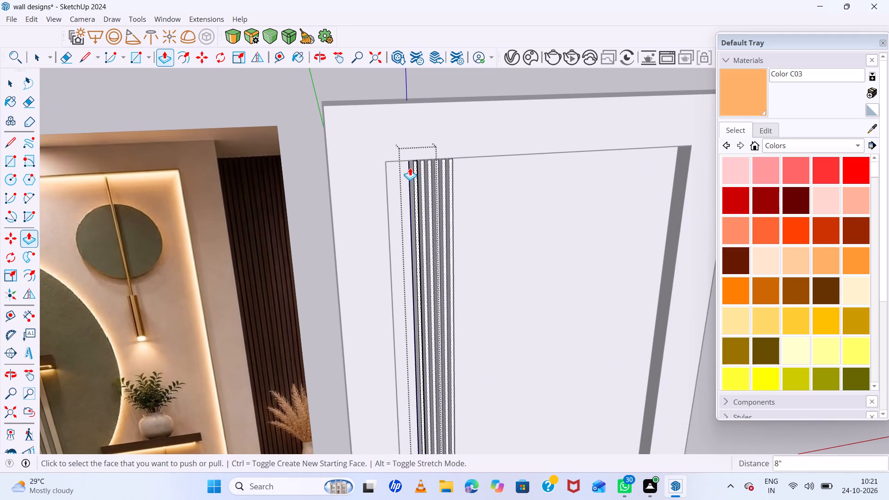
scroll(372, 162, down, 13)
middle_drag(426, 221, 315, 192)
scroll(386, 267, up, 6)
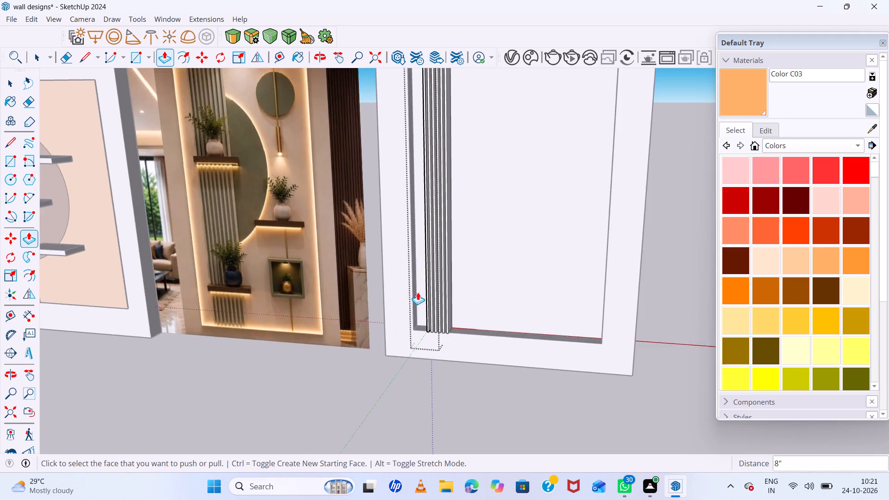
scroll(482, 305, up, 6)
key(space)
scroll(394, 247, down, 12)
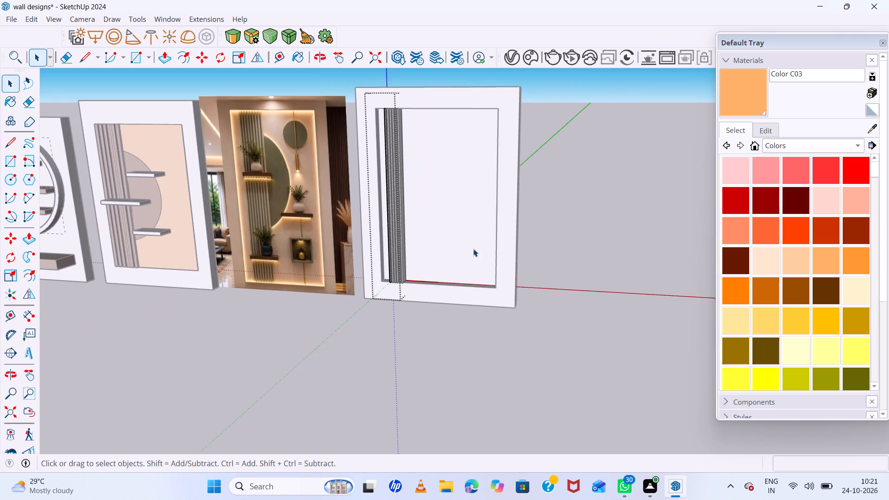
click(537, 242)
Examine the depth and spacing of the extruded strips from several sides, comparing them with the reference image.
scroll(437, 281, up, 7)
scroll(381, 276, up, 11)
middle_drag(394, 286, 432, 286)
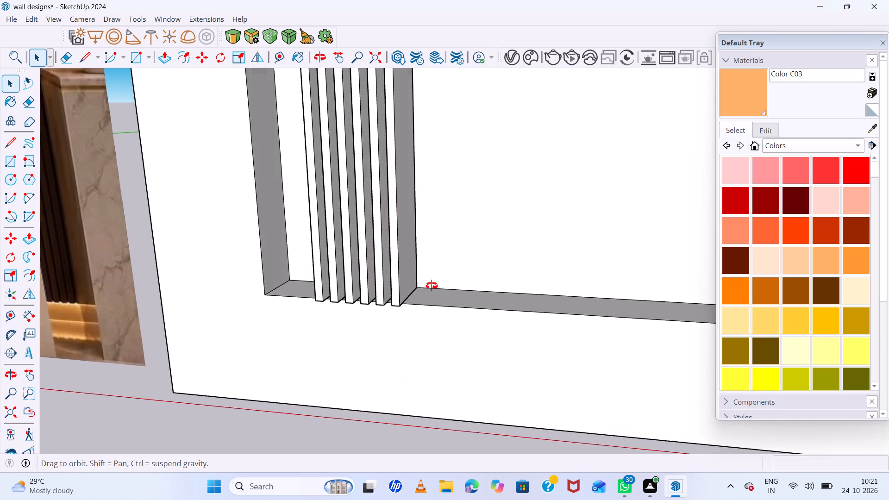
middle_drag(432, 286, 553, 285)
middle_drag(551, 285, 421, 283)
middle_drag(404, 281, 398, 280)
scroll(384, 260, down, 19)
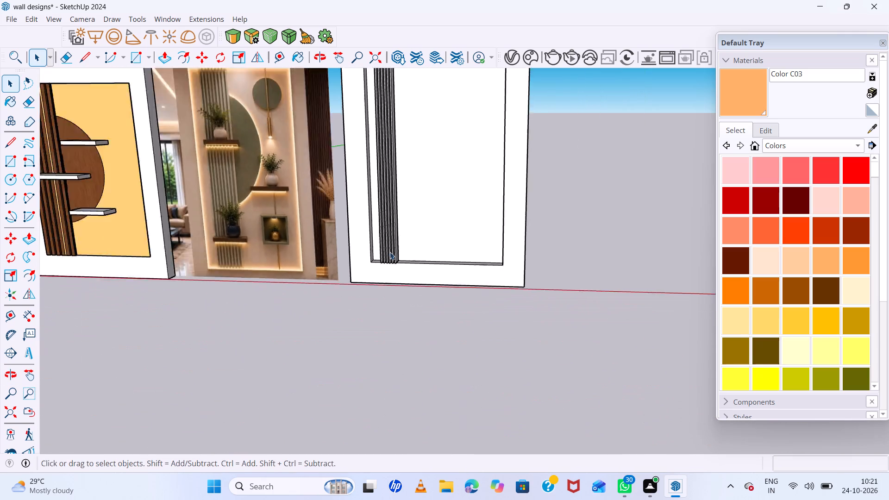
scroll(390, 252, down, 10)
middle_drag(418, 236, 467, 198)
middle_click(468, 197)
scroll(417, 191, up, 7)
scroll(333, 199, up, 9)
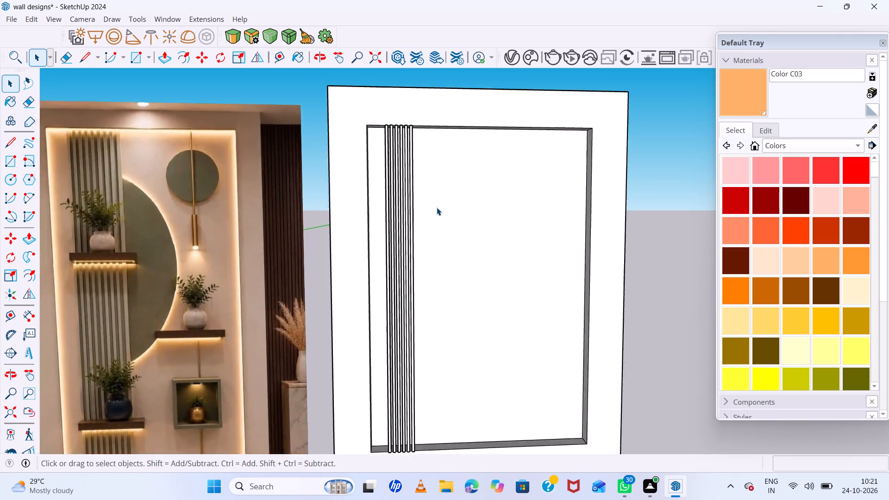
scroll(437, 207, up, 4)
Undo the strip extrusion, the array of copies and the component creation, going back to the single flat strip.
key(ctrl+z)
key(ctrl+z)
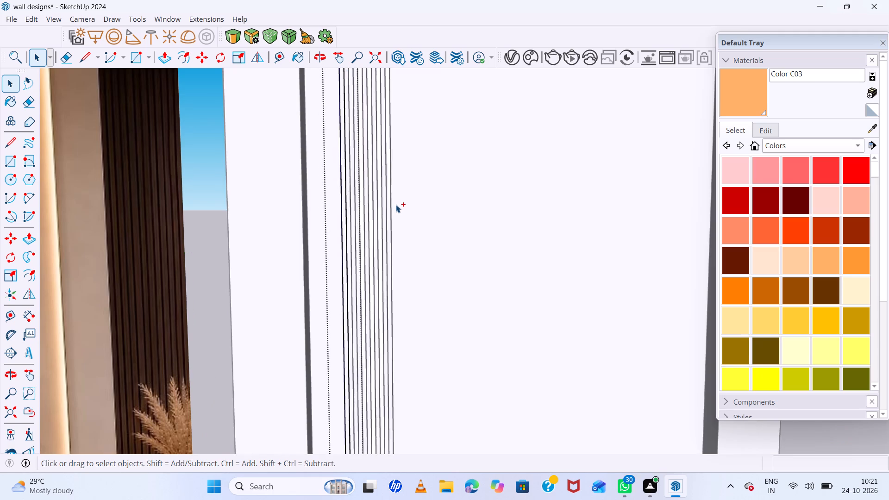
key(ctrl+z)
key(ctrl+z)
key(ctrl+z)
Compare the single strip in the blank recess with the fluted strips in the img4.jpeg reference.
scroll(366, 203, down, 15)
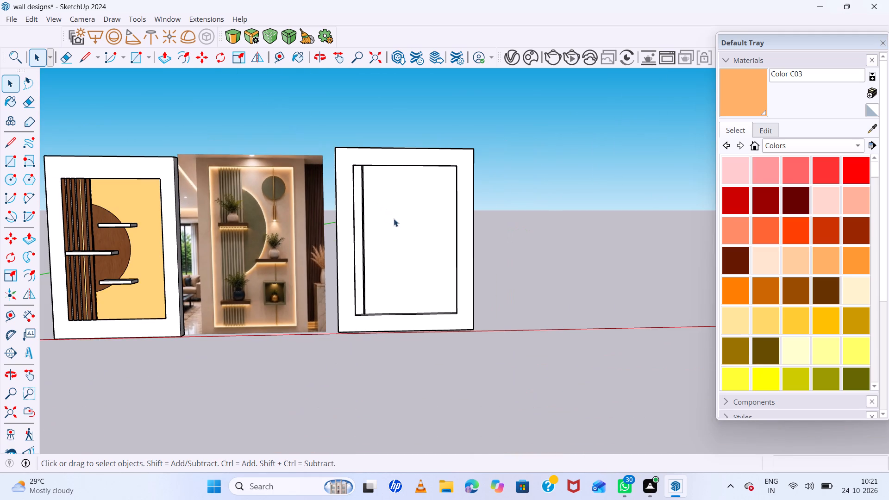
scroll(361, 223, up, 7)
scroll(367, 280, up, 4)
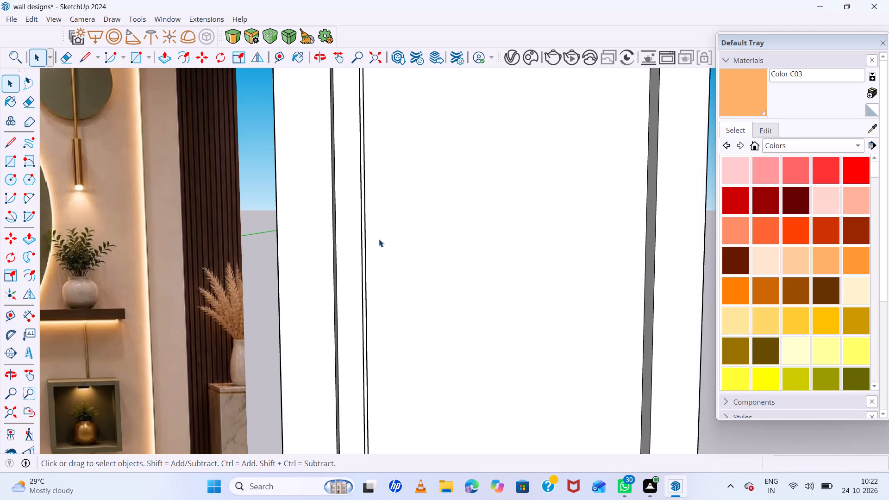
scroll(379, 239, down, 3)
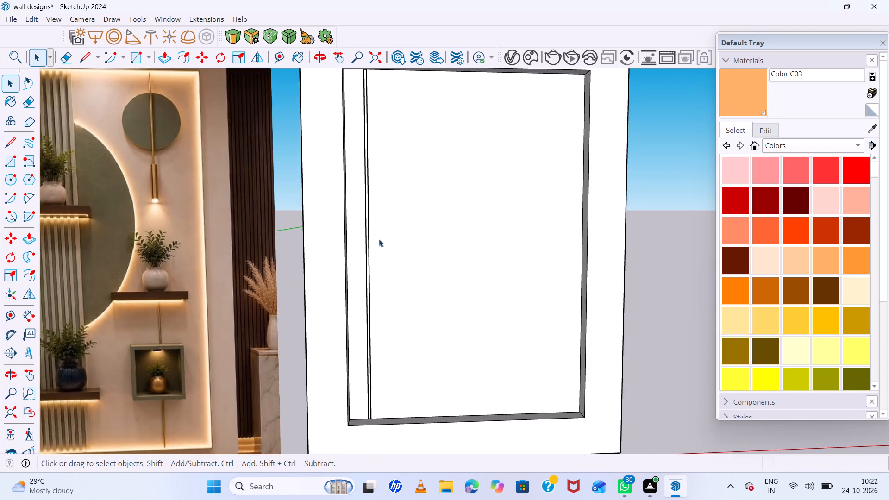
scroll(379, 239, down, 4)
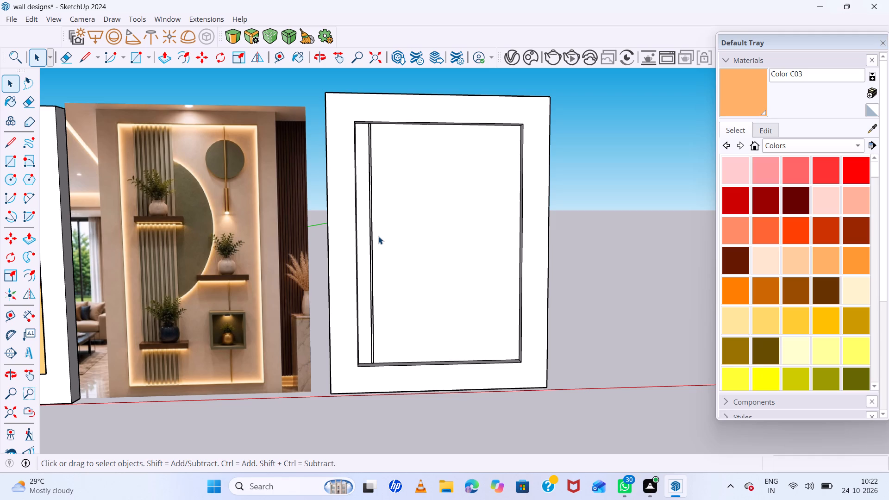
scroll(378, 236, down, 8)
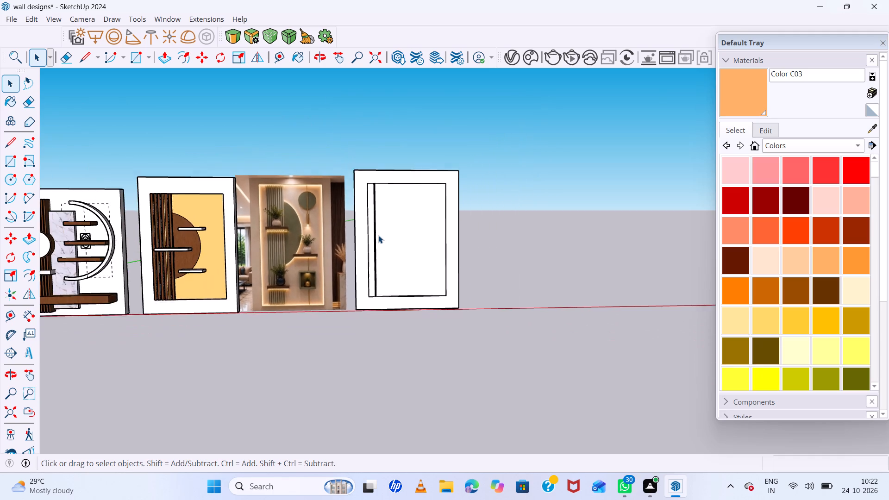
scroll(378, 235, down, 1)
middle_drag(376, 235, 338, 239)
middle_click(338, 239)
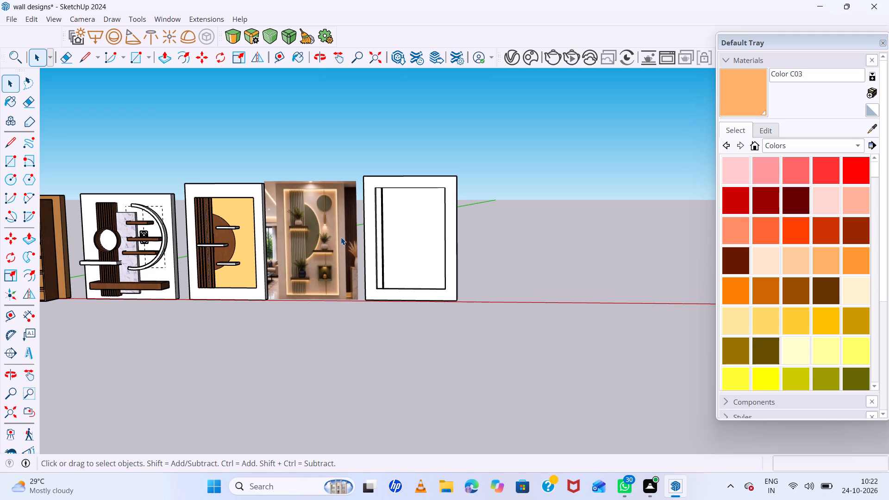
scroll(341, 237, up, 6)
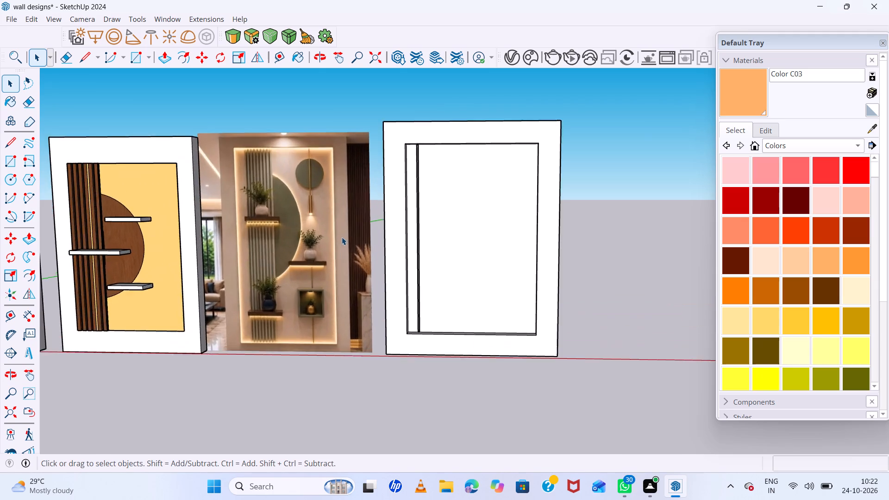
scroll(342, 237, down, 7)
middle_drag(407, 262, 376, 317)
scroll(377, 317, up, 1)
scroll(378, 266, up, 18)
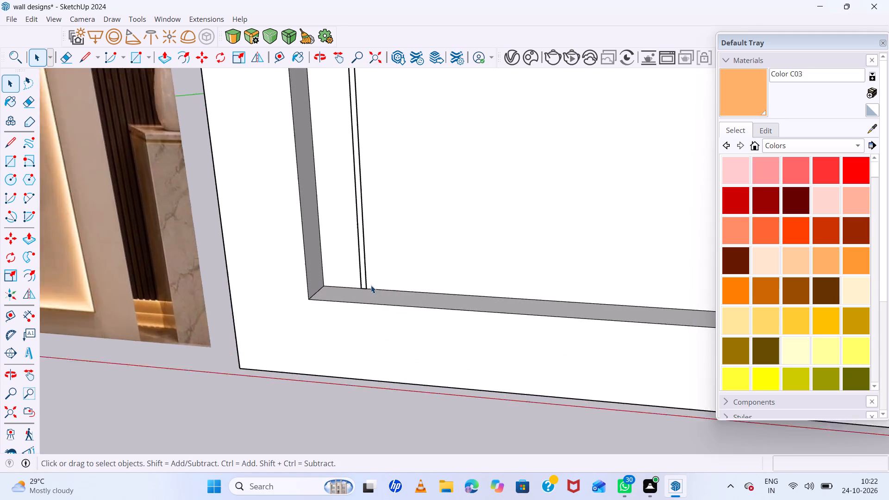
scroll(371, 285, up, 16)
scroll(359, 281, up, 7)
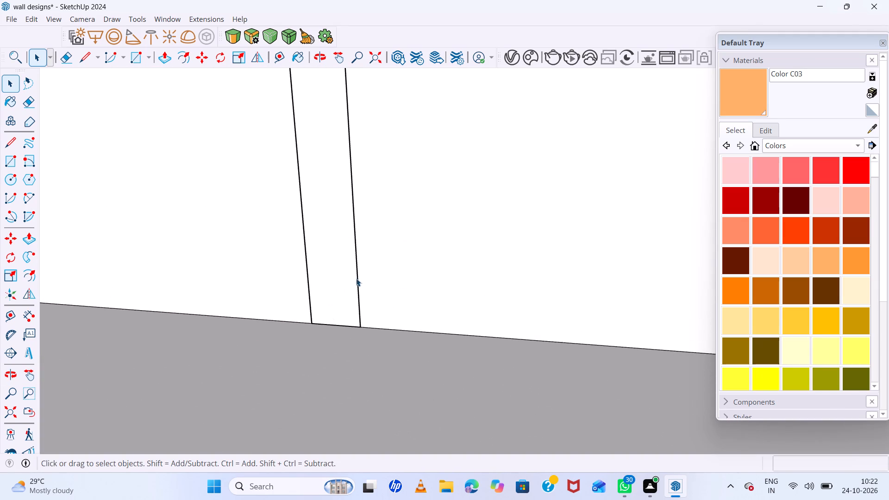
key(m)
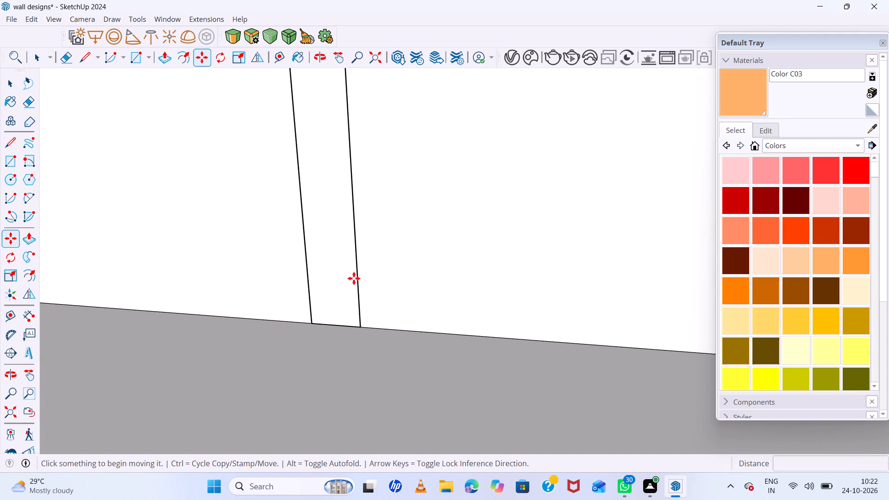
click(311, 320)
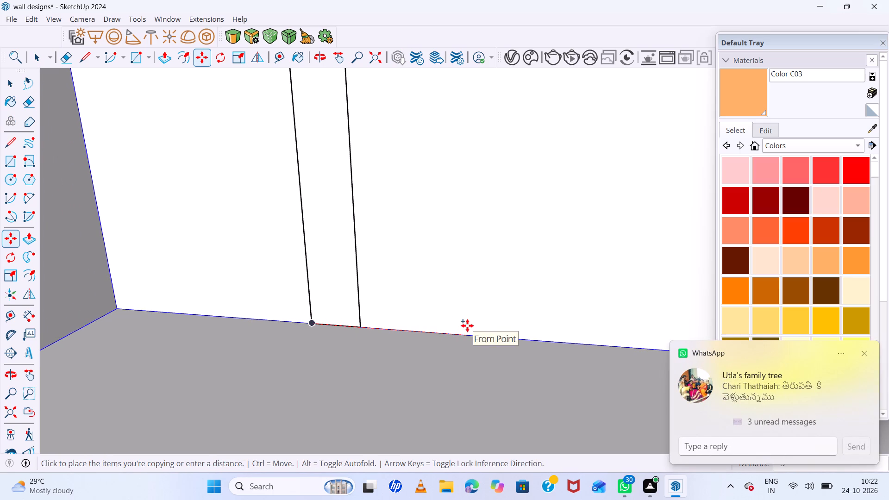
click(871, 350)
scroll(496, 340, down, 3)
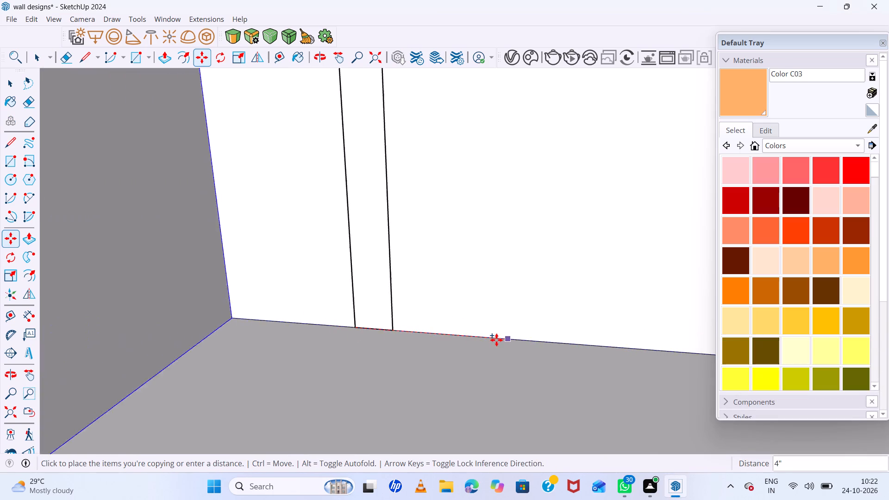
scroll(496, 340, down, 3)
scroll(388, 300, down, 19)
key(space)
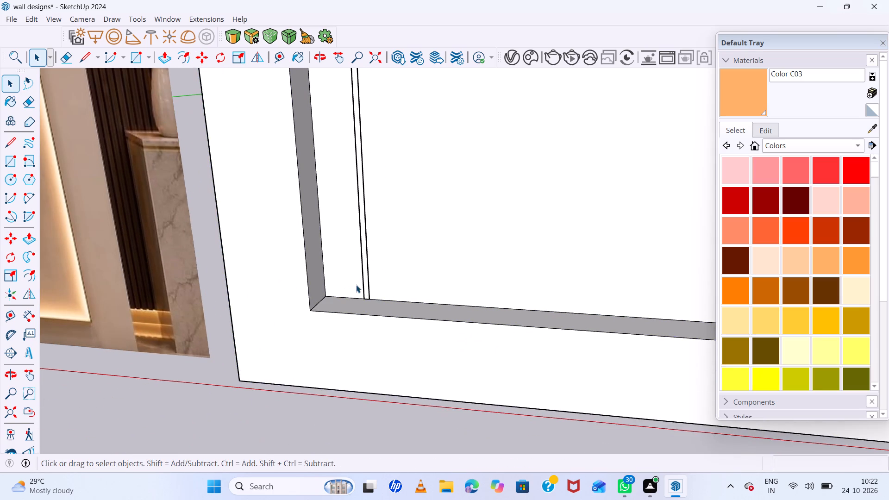
Copy the strip's face and edges about 3" along the recess's bottom edge, away from the reference image, and repeat it as a 5x array.
scroll(373, 284, up, 6)
click(357, 287)
double_click(360, 287)
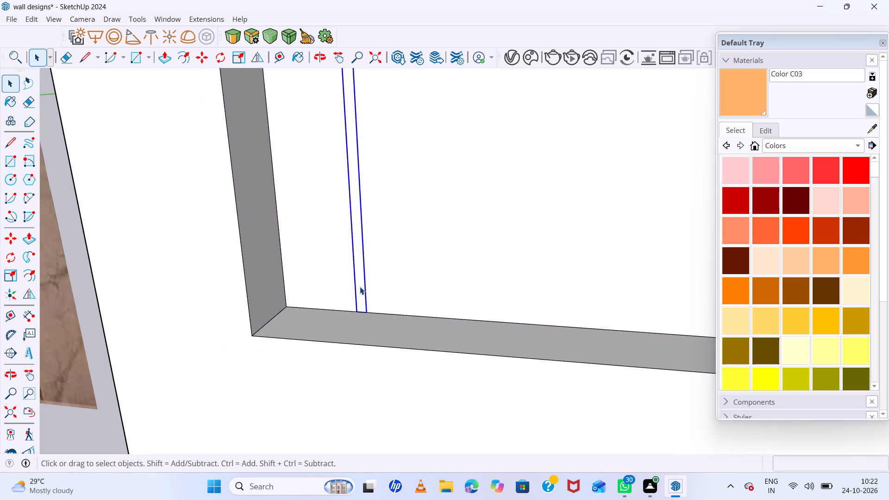
key(m)
scroll(362, 302, up, 6)
click(352, 321)
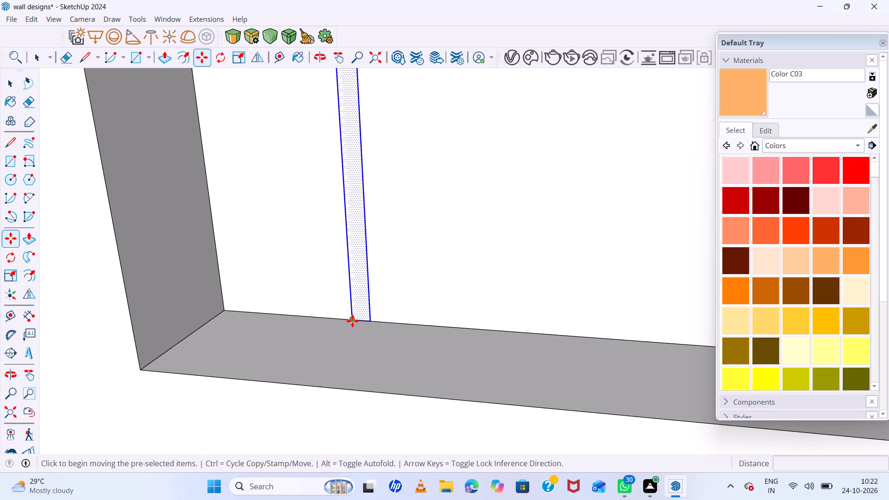
double_click(403, 324)
scroll(409, 325, down, 6)
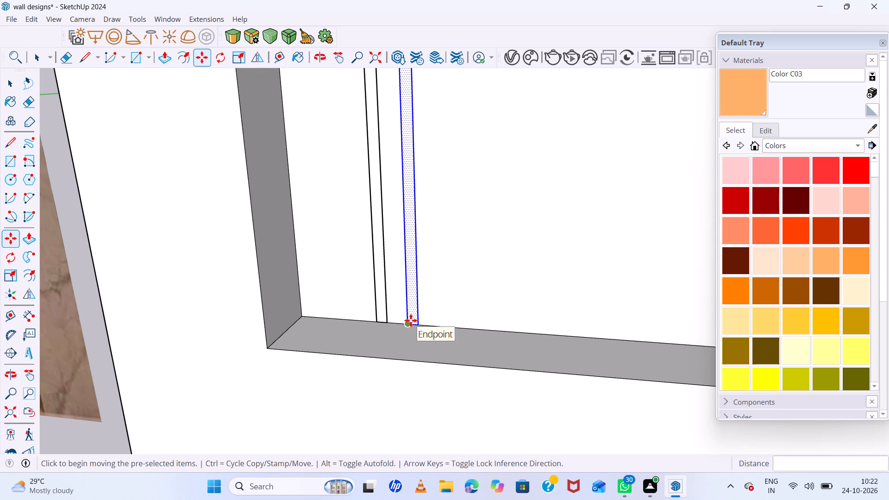
key(5)
key(x)
key(Return)
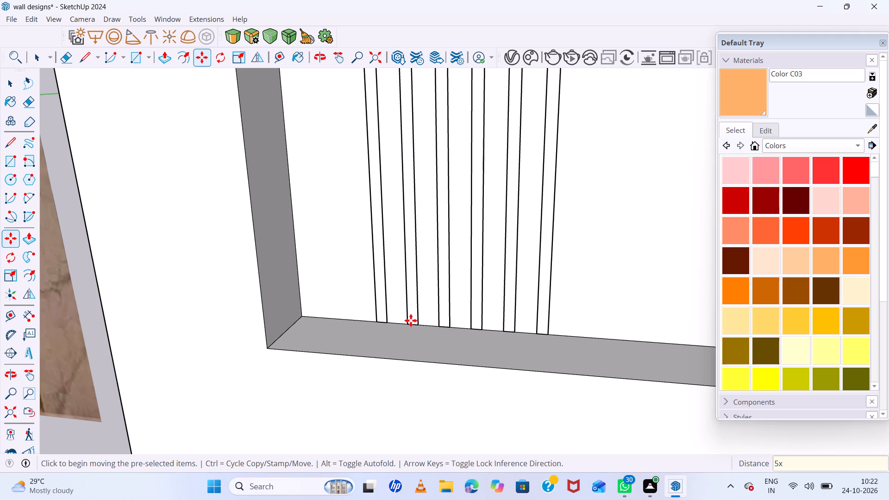
scroll(407, 318, down, 8)
scroll(407, 318, down, 14)
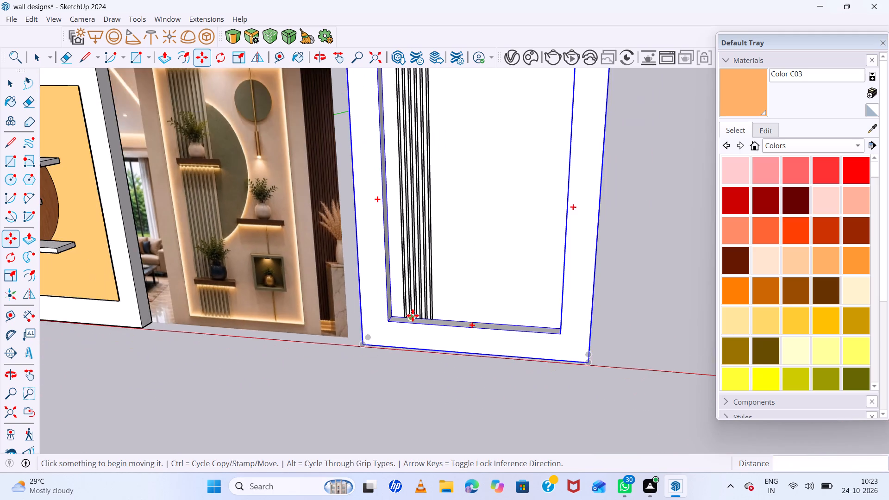
Extrude the flat strip nearest the reference image outward 5" from the recess's back face.
scroll(413, 315, down, 8)
scroll(411, 194, up, 7)
middle_drag(419, 201, 450, 200)
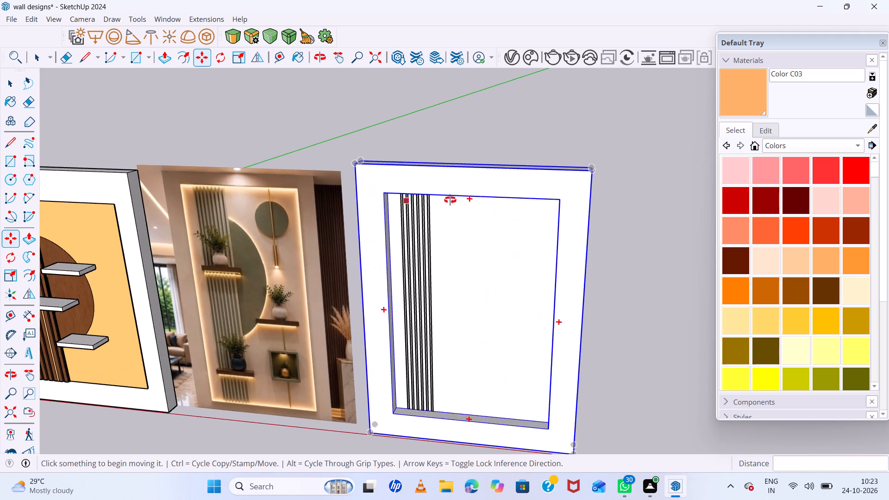
middle_drag(450, 200, 531, 188)
middle_click(531, 188)
scroll(451, 196, up, 7)
key(space)
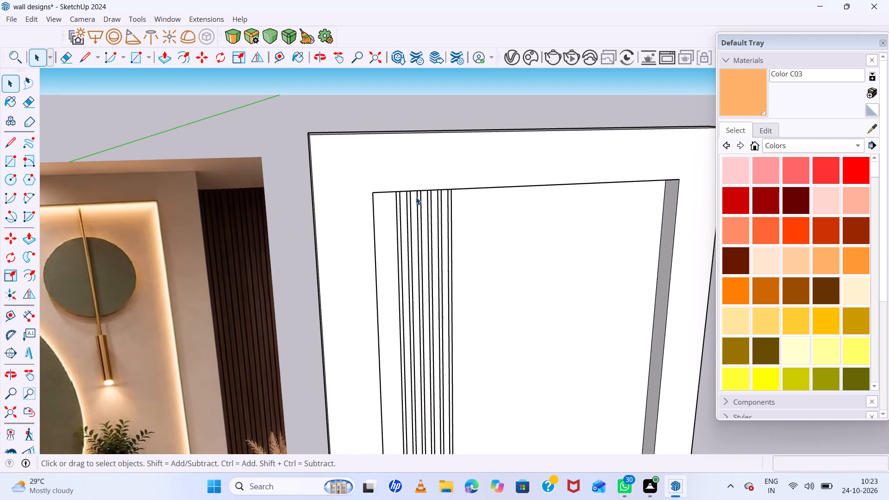
scroll(416, 212, up, 7)
scroll(378, 176, up, 5)
click(377, 172)
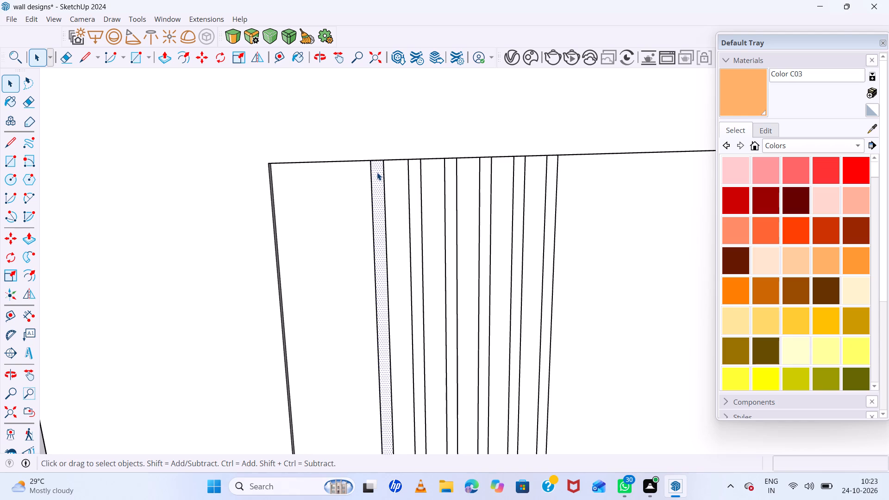
key(p)
click(377, 172)
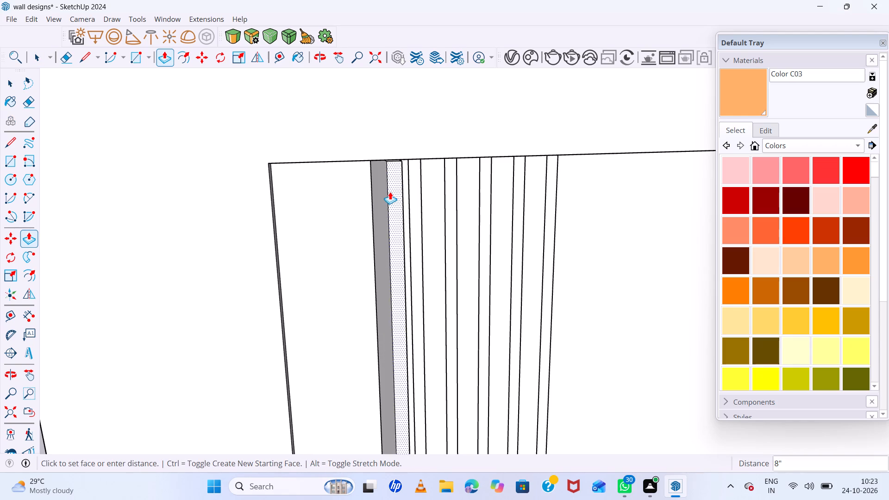
key(space)
click(377, 174)
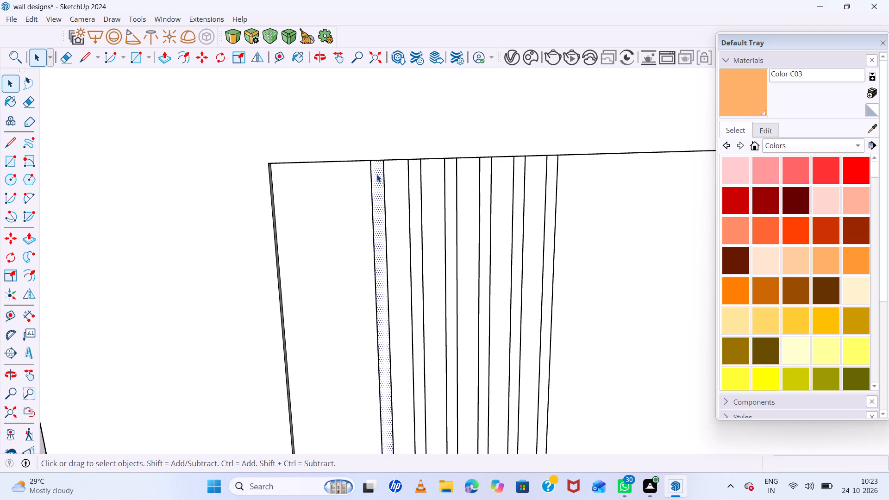
key(p)
click(376, 174)
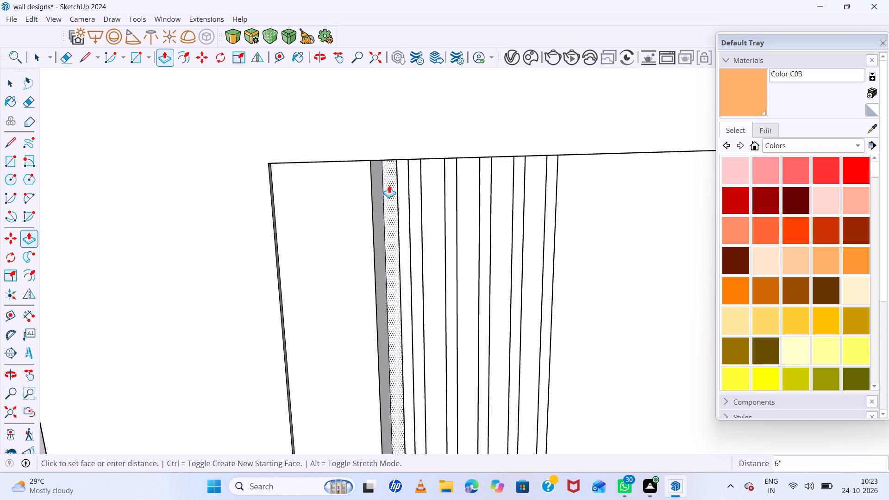
scroll(387, 183, down, 7)
middle_drag(386, 182, 363, 112)
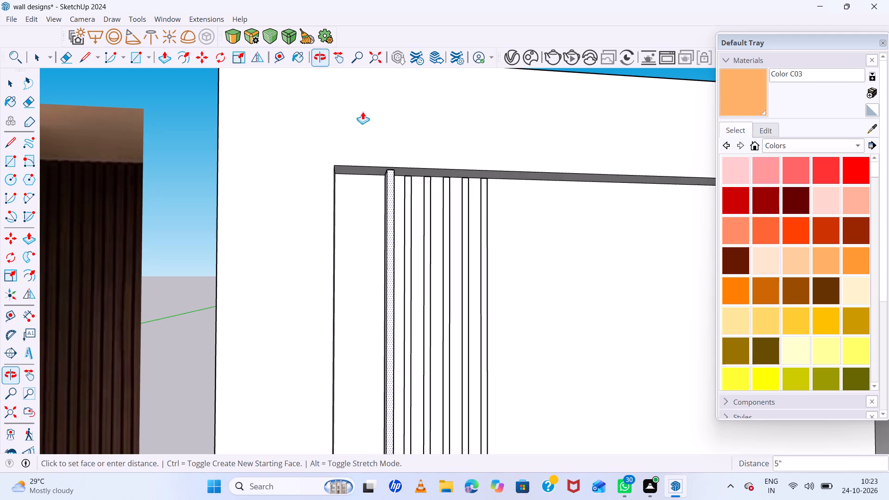
click(391, 182)
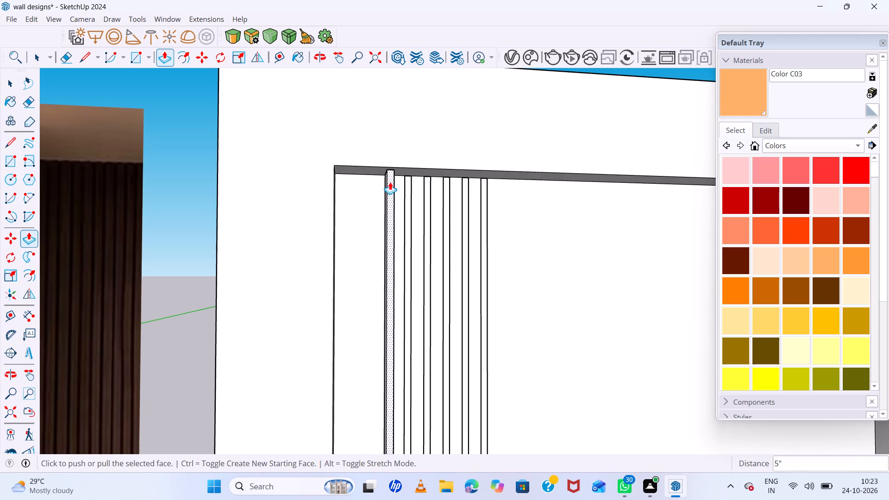
Extrude the second strip from the reference image side 5", matching the depth of the first strip.
scroll(417, 193, up, 5)
middle_drag(426, 196, 338, 229)
key(space)
click(405, 188)
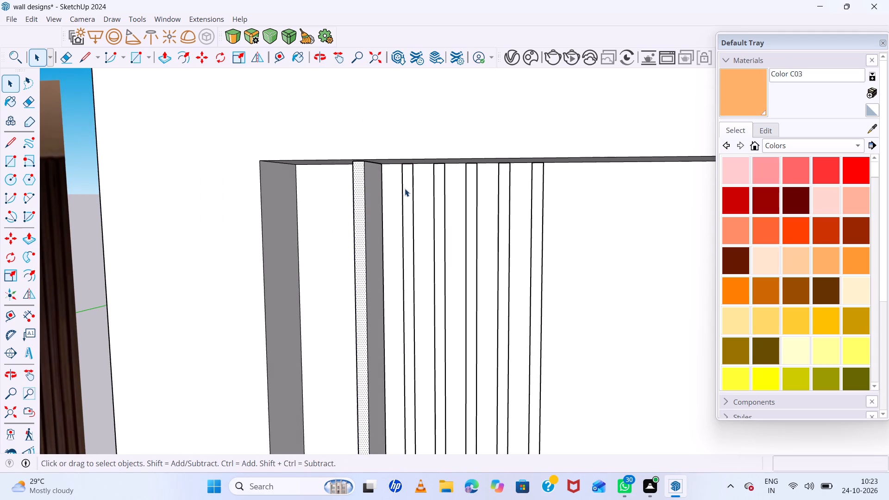
key(p)
click(407, 187)
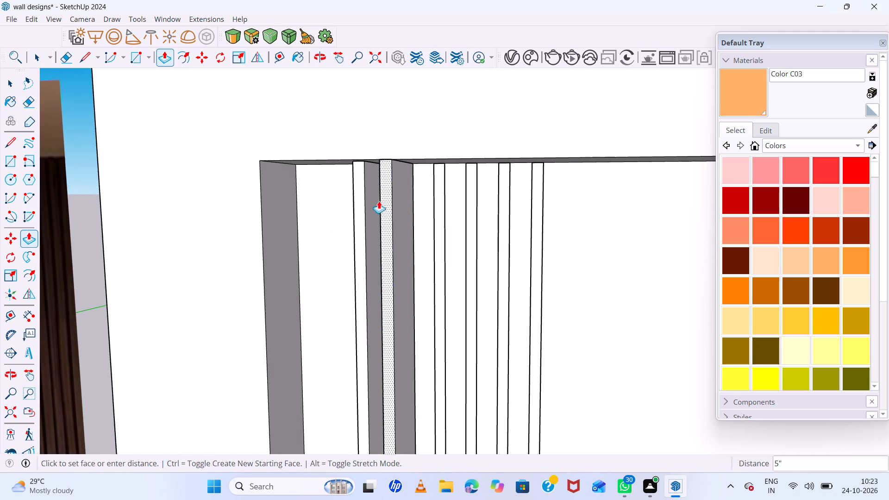
middle_drag(312, 212, 476, 192)
middle_click(478, 192)
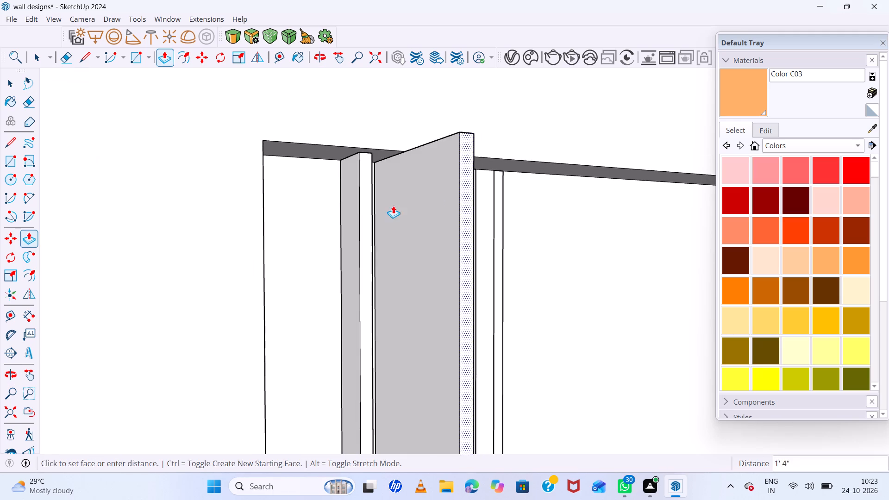
click(372, 230)
Extrude the third strip 5" outward, level with the front of the second strip.
middle_drag(424, 225, 202, 274)
middle_click(202, 274)
scroll(409, 232, down, 2)
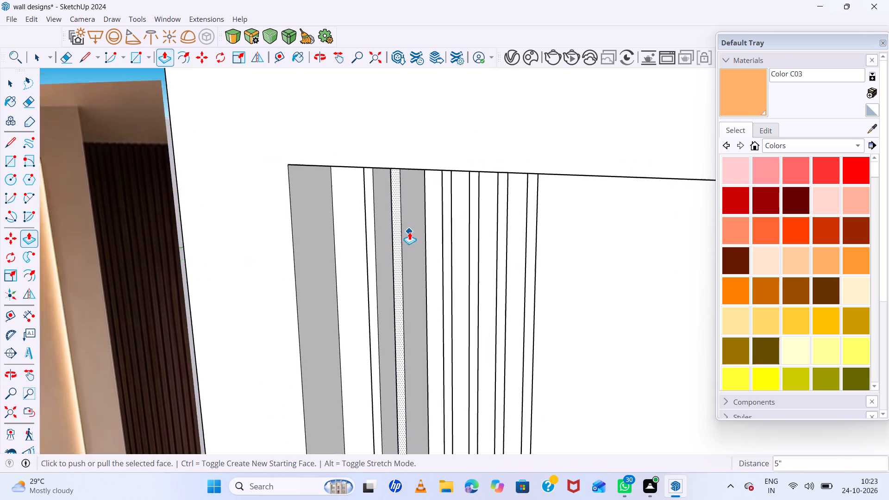
scroll(409, 232, down, 5)
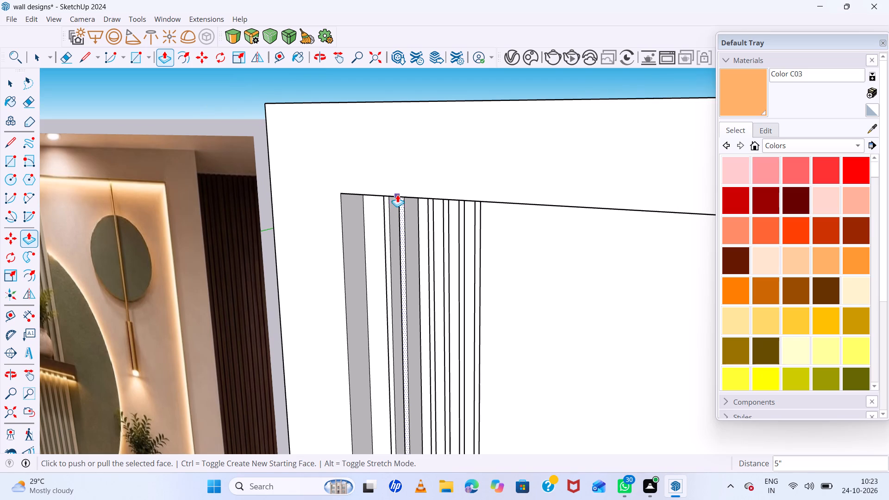
scroll(451, 349, down, 13)
scroll(439, 313, up, 20)
middle_drag(471, 308, 489, 249)
scroll(453, 308, up, 6)
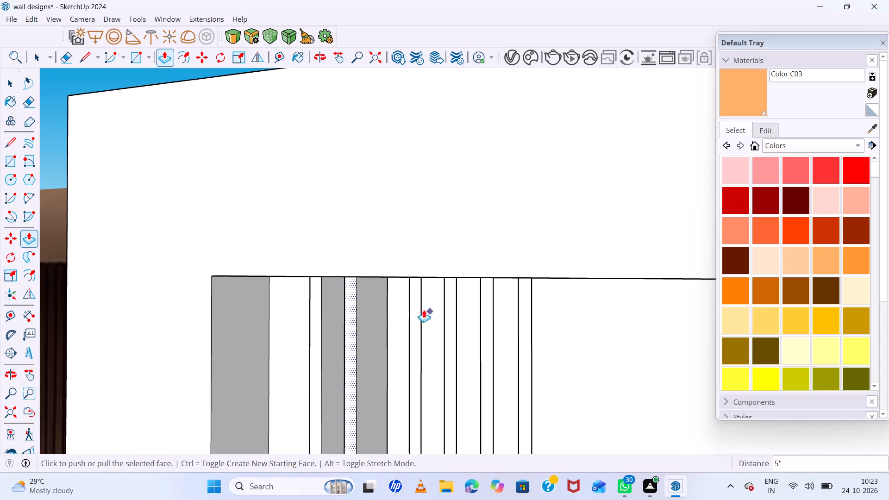
key(space)
click(415, 297)
key(p)
click(415, 297)
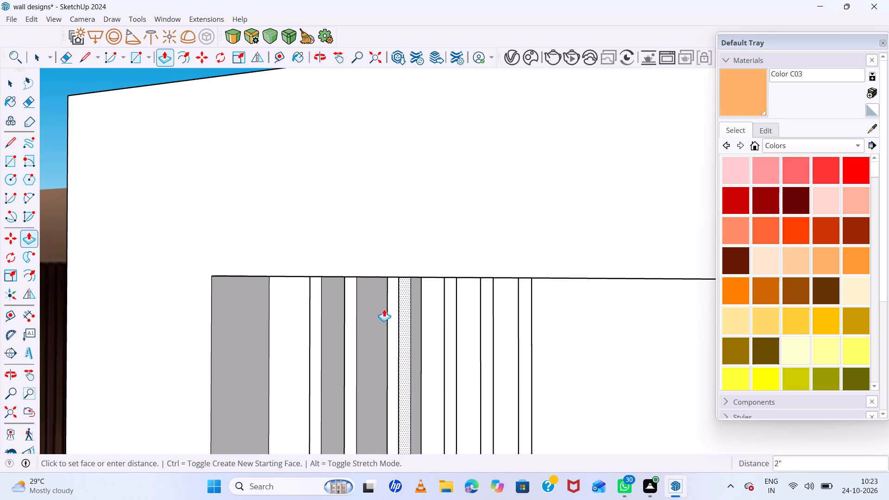
scroll(333, 308, up, 1)
middle_drag(333, 308, 512, 277)
middle_click(514, 277)
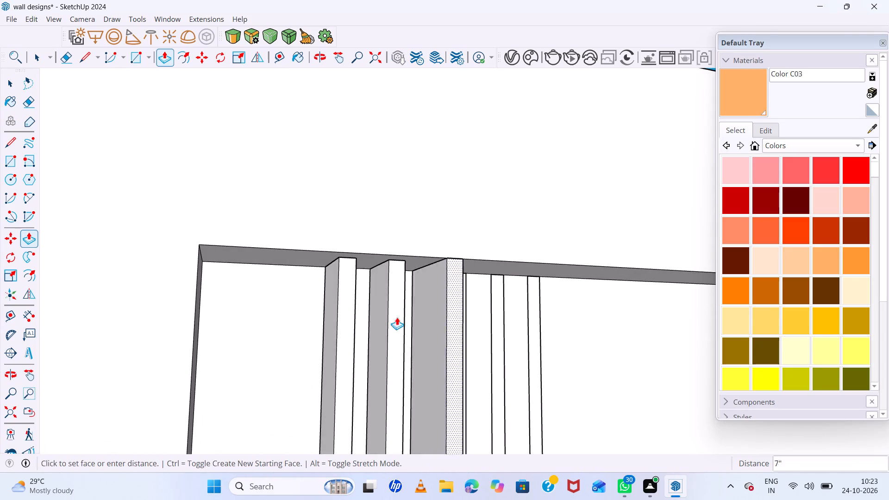
double_click(401, 319)
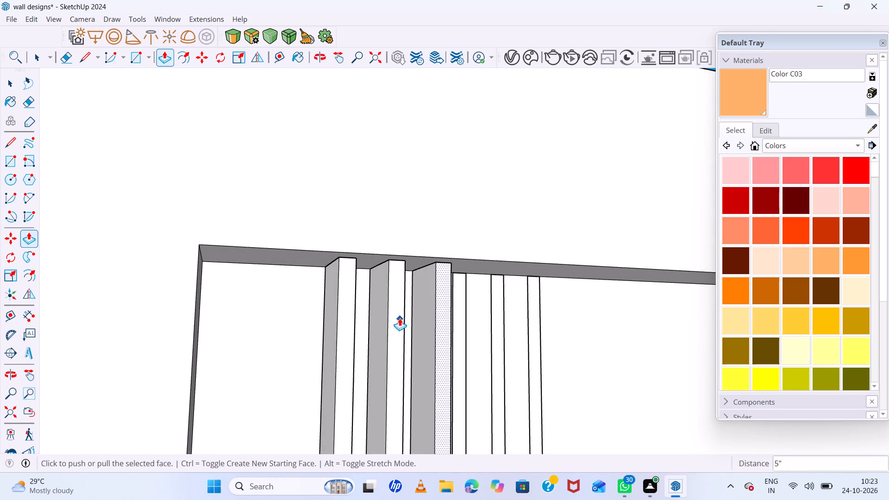
Extrude the fourth strip 5" outward, level with the front of the third strip.
scroll(356, 285, down, 6)
middle_drag(438, 300, 354, 337)
scroll(451, 303, up, 6)
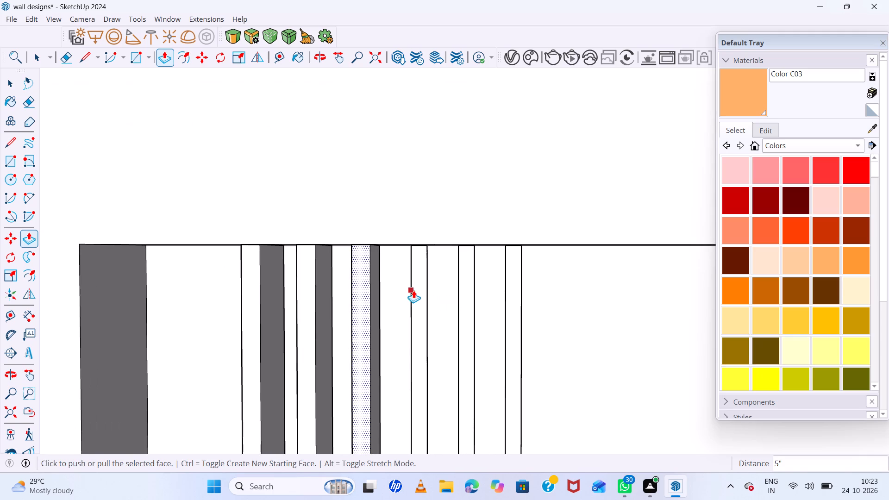
key(space)
click(416, 289)
key(p)
click(416, 289)
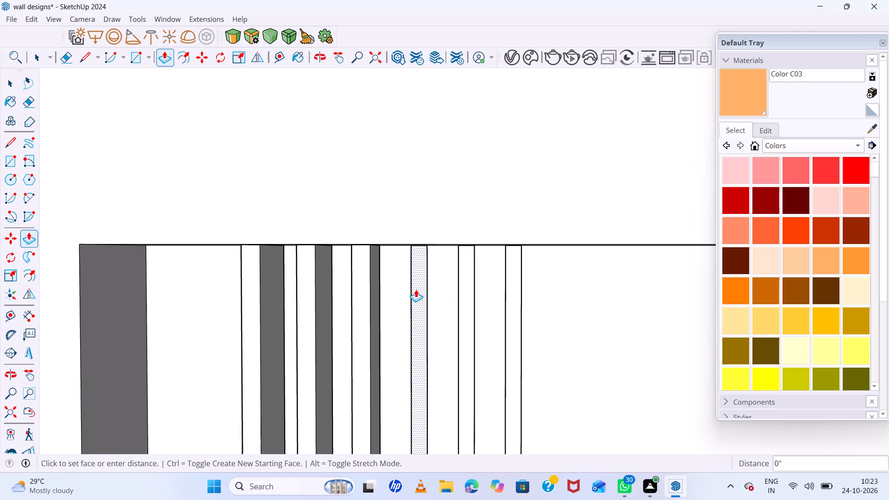
click(371, 310)
Extrude the fifth strip 5" outward, level with the front of the fourth strip.
middle_drag(402, 319, 322, 345)
key(space)
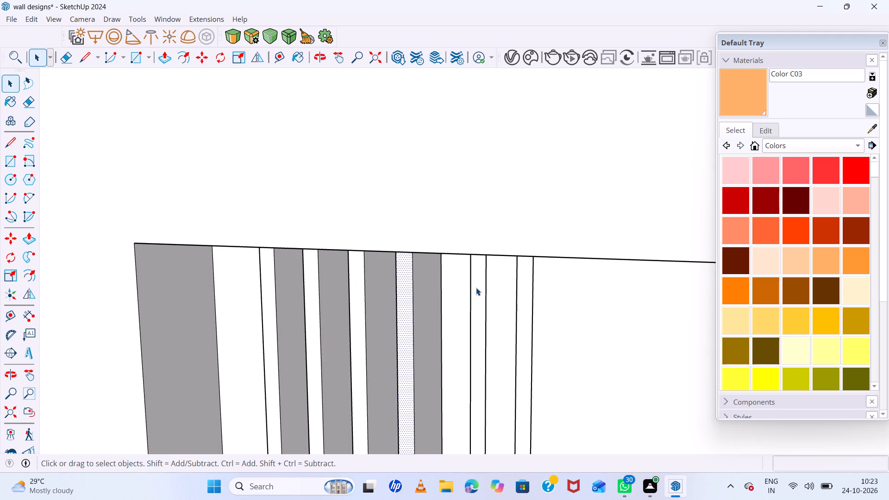
click(476, 287)
click(479, 287)
double_click(480, 287)
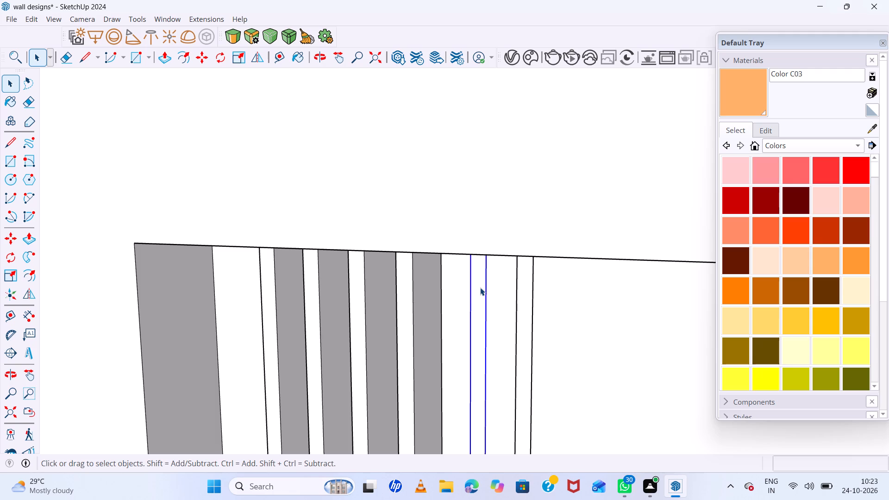
key(p)
click(480, 287)
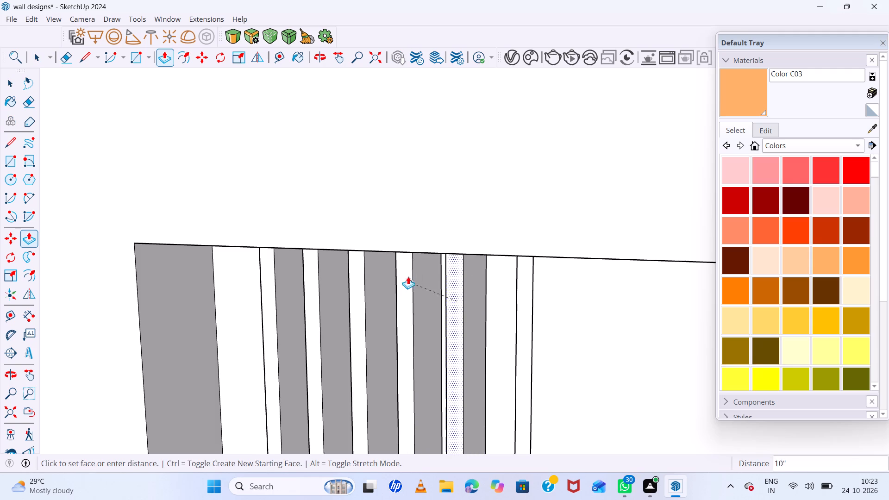
click(412, 265)
Extrude the sixth strip, furthest from the reference image, 5" outward, level with the front of the fifth strip.
scroll(491, 287, down, 2)
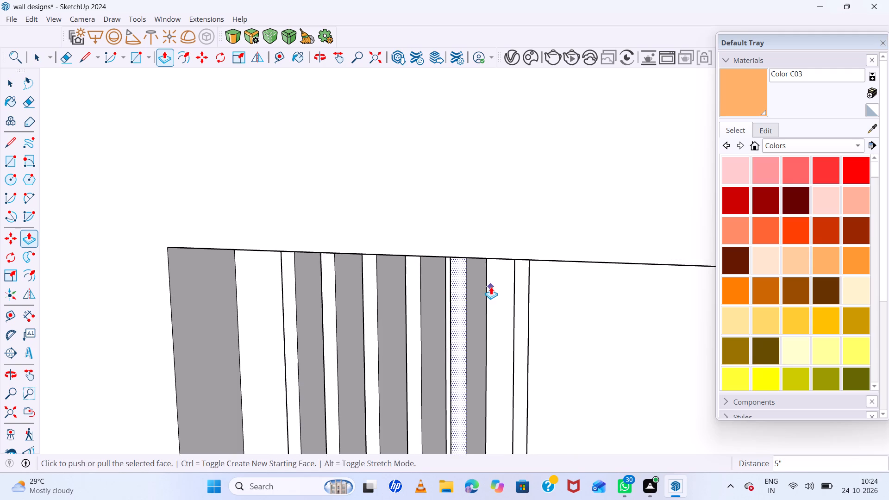
scroll(491, 287, down, 3)
middle_drag(499, 298, 360, 406)
scroll(420, 369, up, 6)
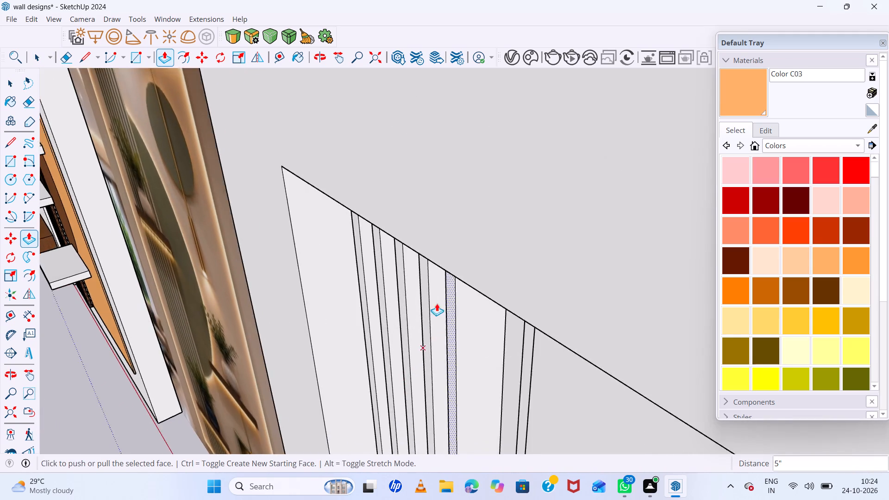
scroll(437, 292, down, 14)
scroll(461, 364, up, 1)
middle_drag(463, 365, 497, 316)
scroll(482, 296, up, 7)
key(space)
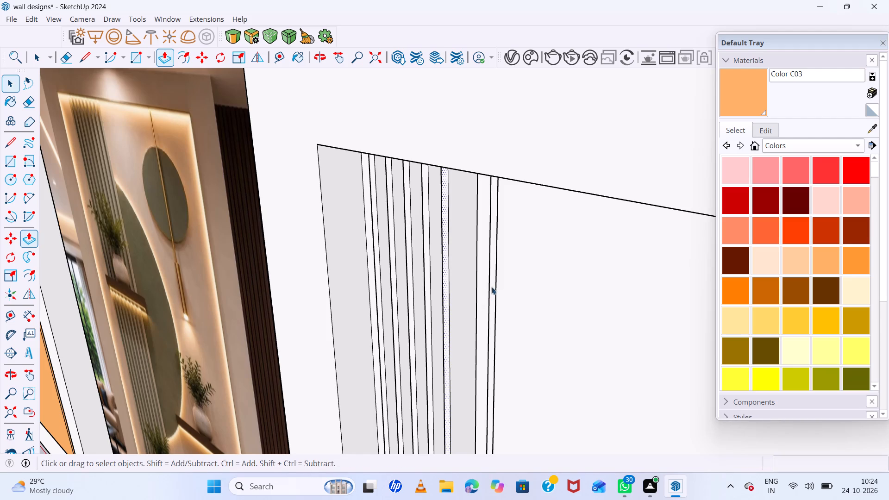
click(492, 286)
key(p)
click(492, 286)
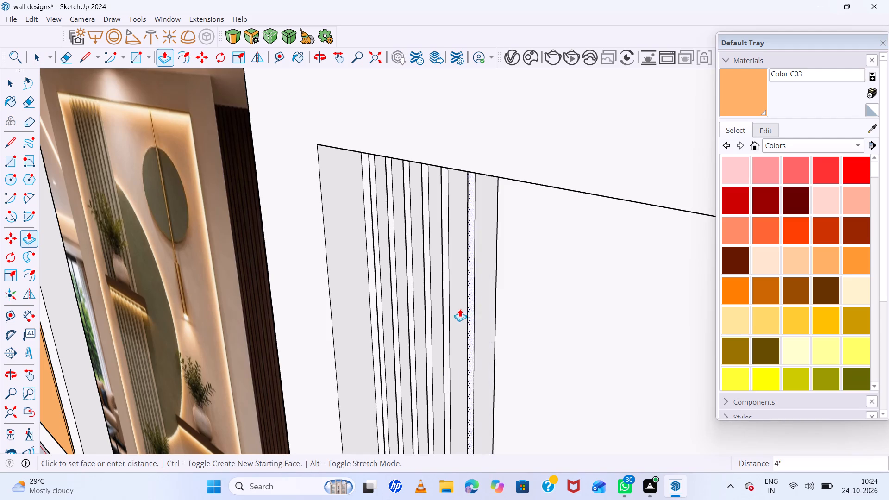
middle_drag(426, 308, 648, 283)
middle_click(648, 283)
scroll(440, 319, up, 6)
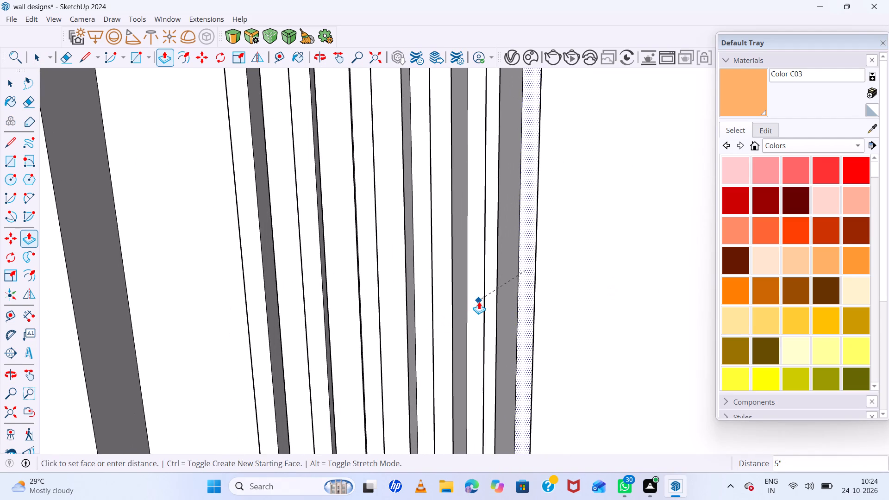
click(479, 301)
Examine the row of extruded strips in the recess and compare its layout with the fluted panel in the reference image.
scroll(440, 264, down, 20)
scroll(440, 264, down, 8)
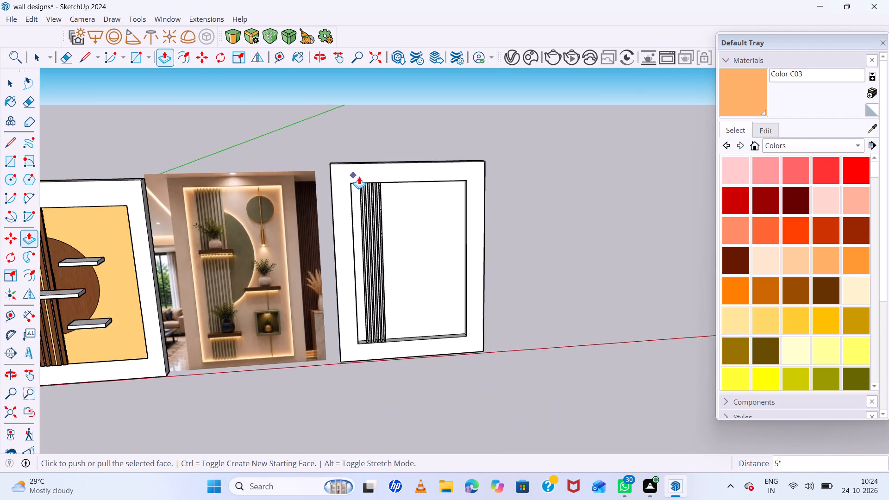
scroll(365, 178, down, 7)
middle_drag(419, 255, 388, 280)
scroll(383, 261, up, 13)
middle_drag(442, 284, 453, 252)
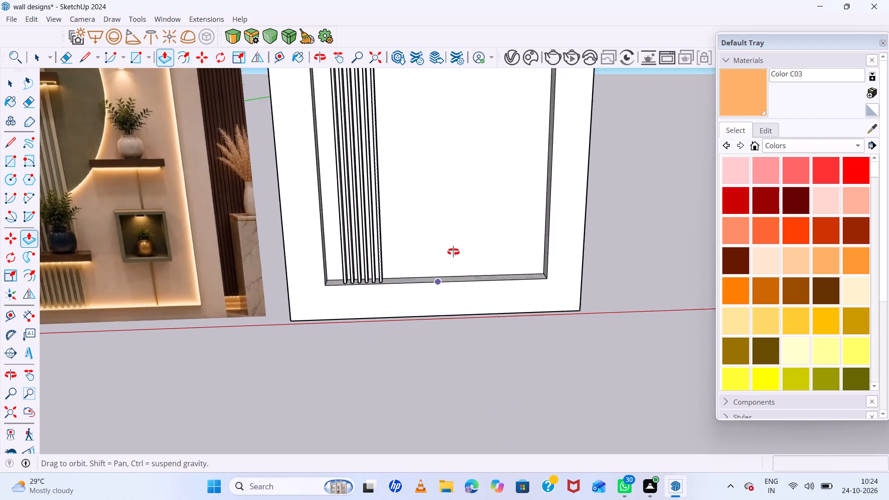
middle_drag(453, 252, 444, 252)
middle_click(444, 252)
scroll(444, 249, down, 5)
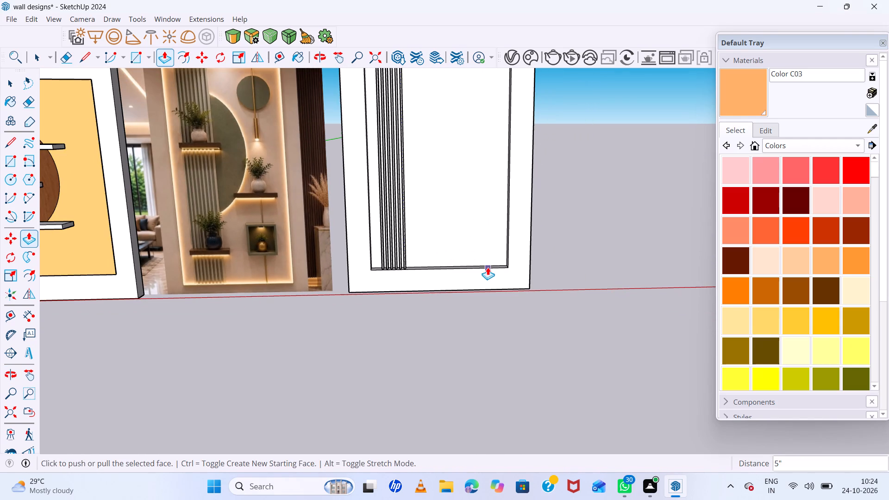
scroll(451, 368, down, 6)
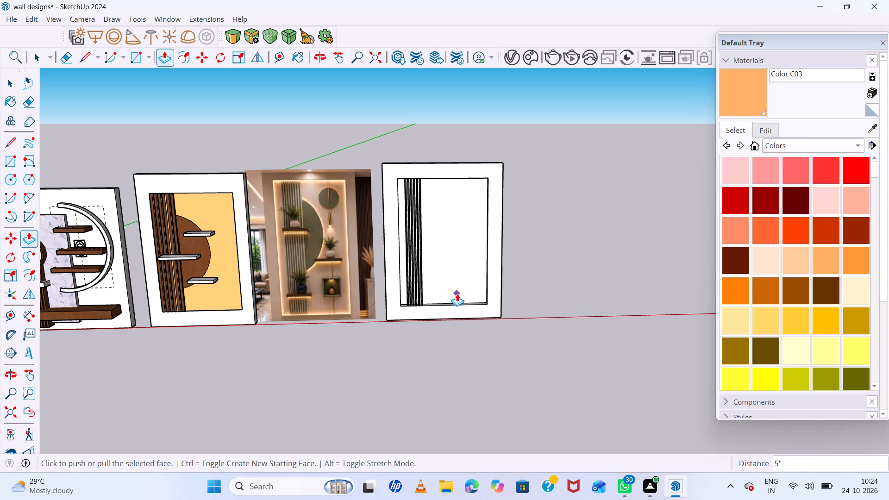
scroll(457, 294, up, 6)
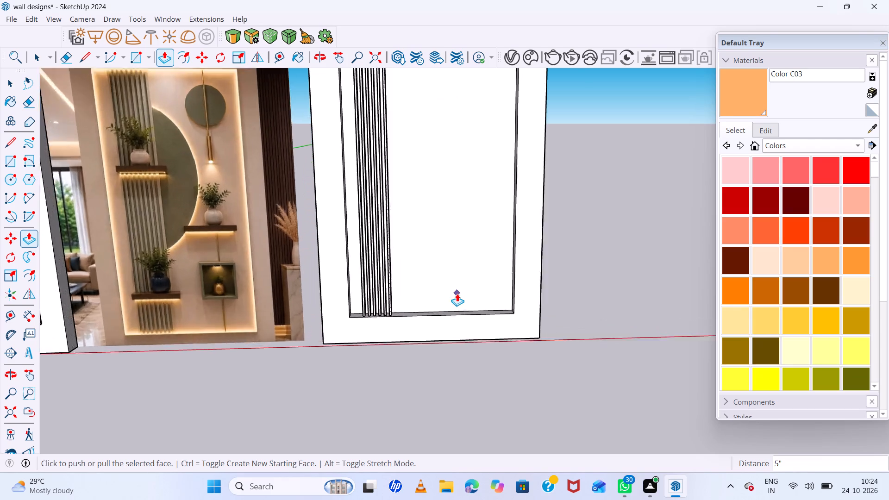
scroll(457, 294, up, 3)
scroll(458, 277, down, 5)
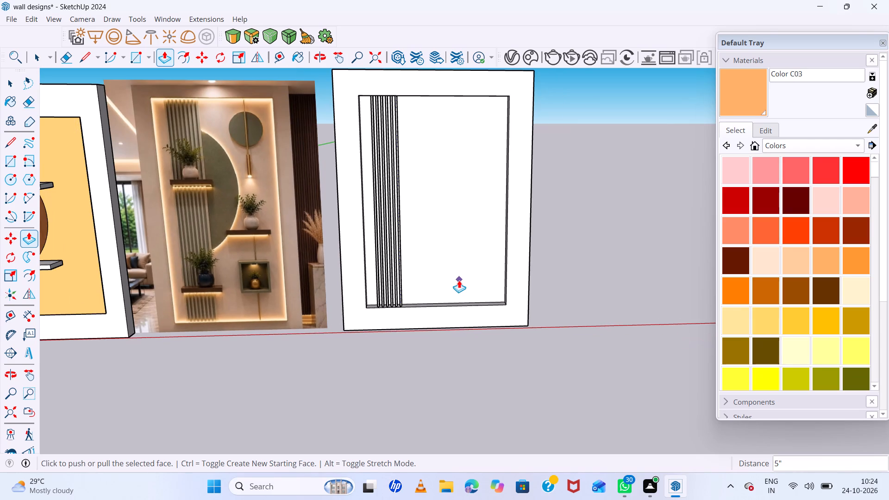
Select all six extruded strips in the fourth wall's recess and make them one group.
key(r)
scroll(370, 266, up, 5)
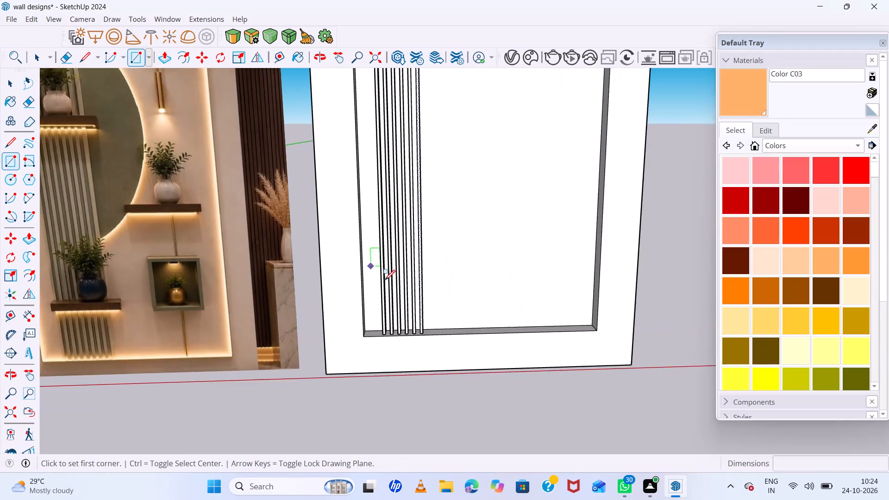
scroll(391, 285, up, 3)
key(space)
double_click(434, 284)
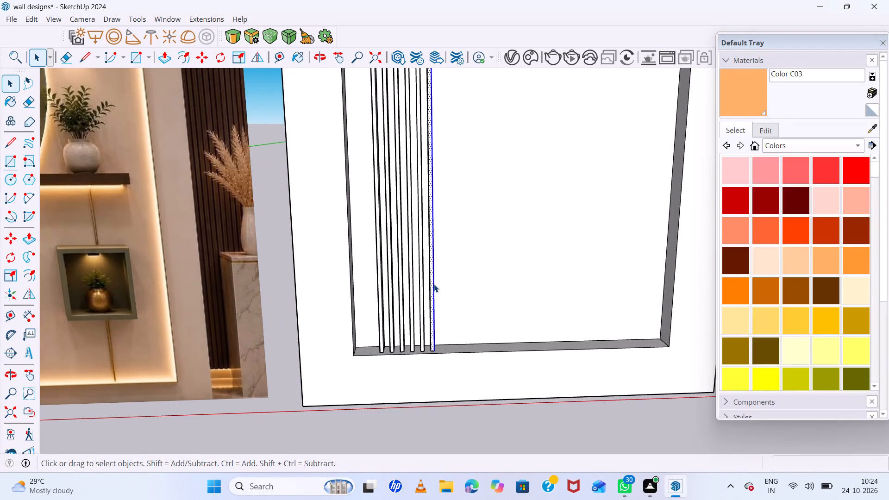
triple_click(432, 285)
double_click(432, 285)
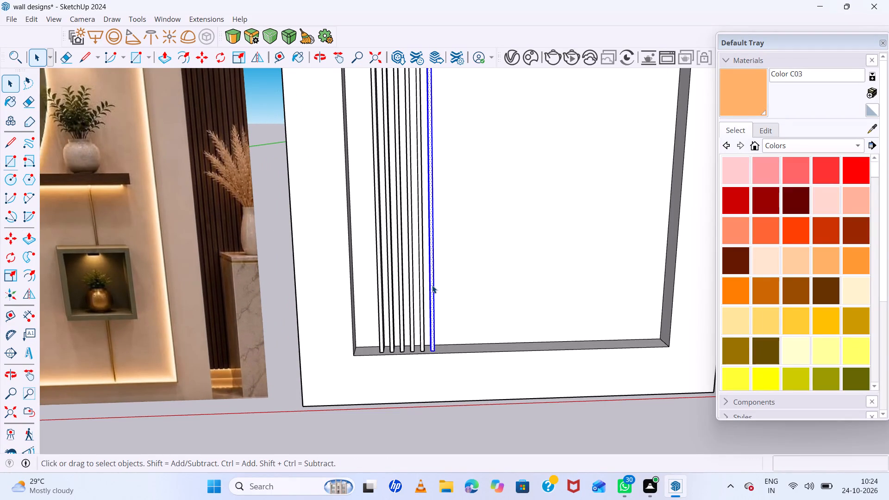
shift+triple_click(422, 287)
shift+triple_click(422, 287)
shift+click(422, 287)
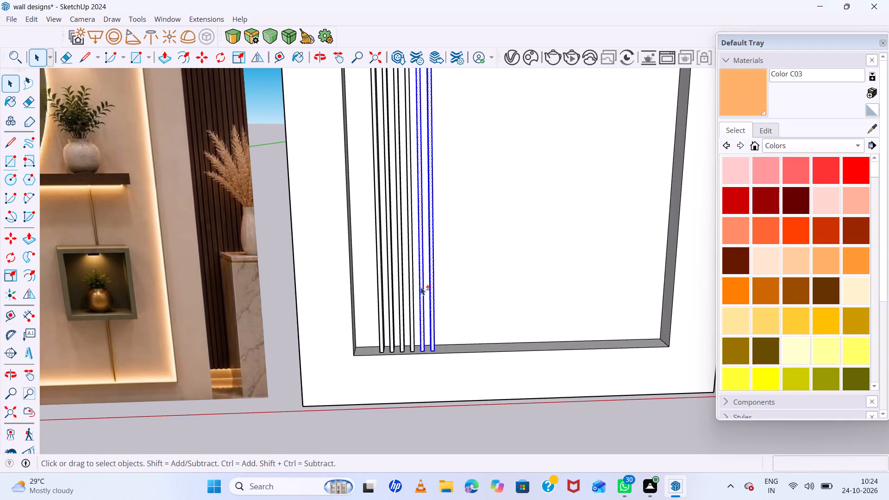
shift+triple_click(411, 286)
shift+click(411, 286)
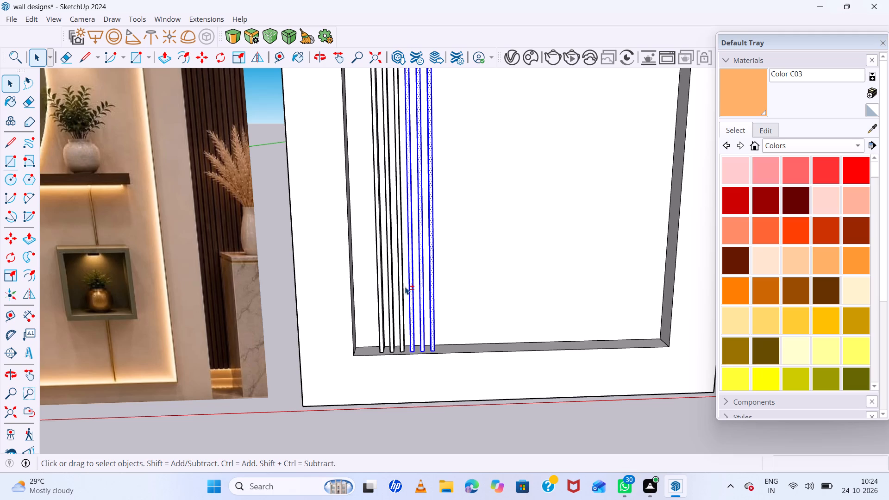
shift+triple_click(402, 289)
shift+click(402, 289)
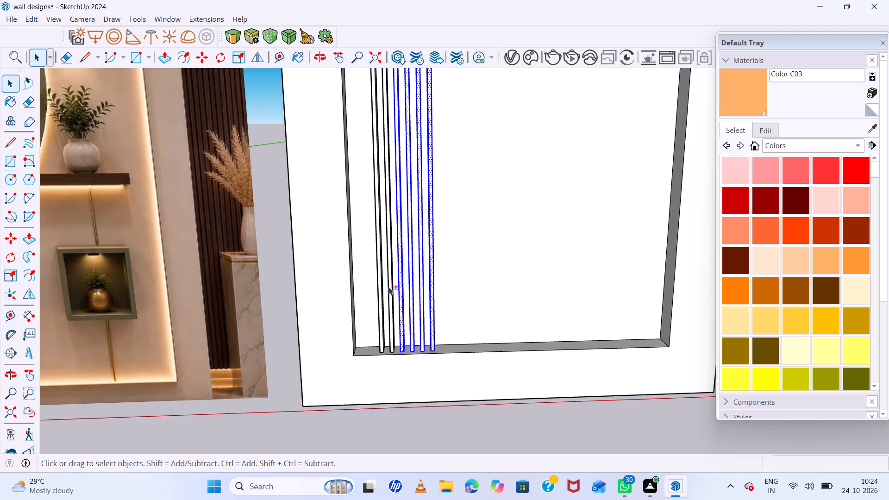
shift+scroll(388, 287, up, 5)
shift+triple_click(393, 285)
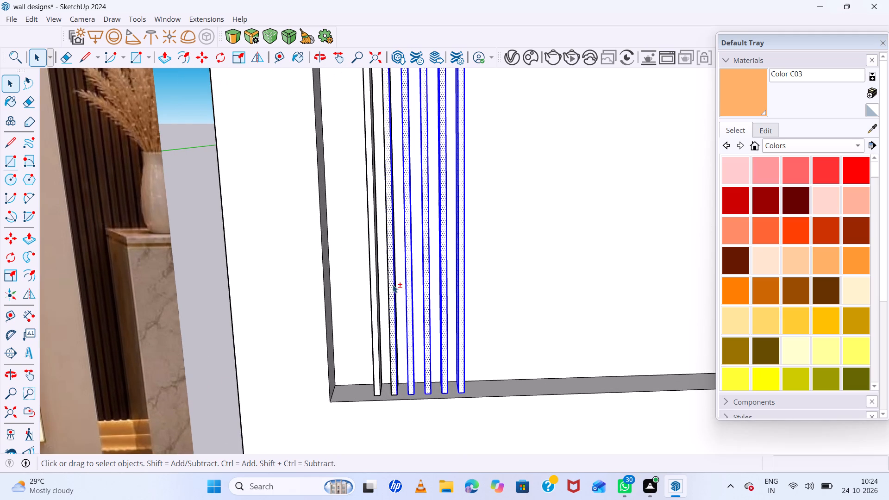
shift+double_click(393, 285)
shift+triple_click(374, 290)
shift+click(374, 290)
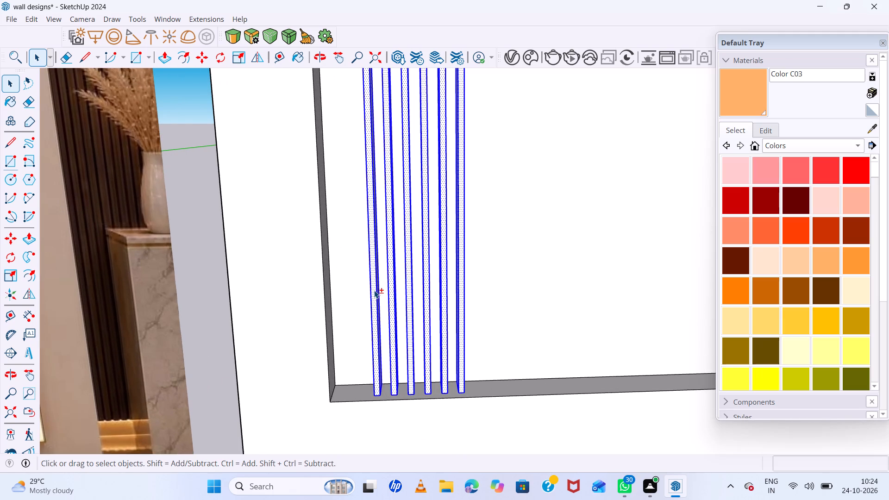
right_click(374, 290)
click(424, 111)
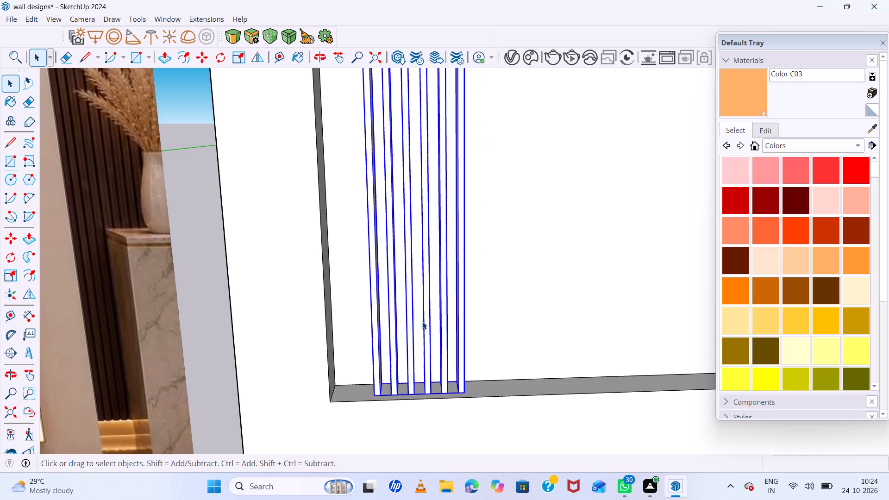
scroll(426, 350, down, 18)
click(560, 300)
Examine the fourth wall beside the reference image and the earlier designs, comparing the fluted panel and shelf positions.
scroll(464, 332, up, 5)
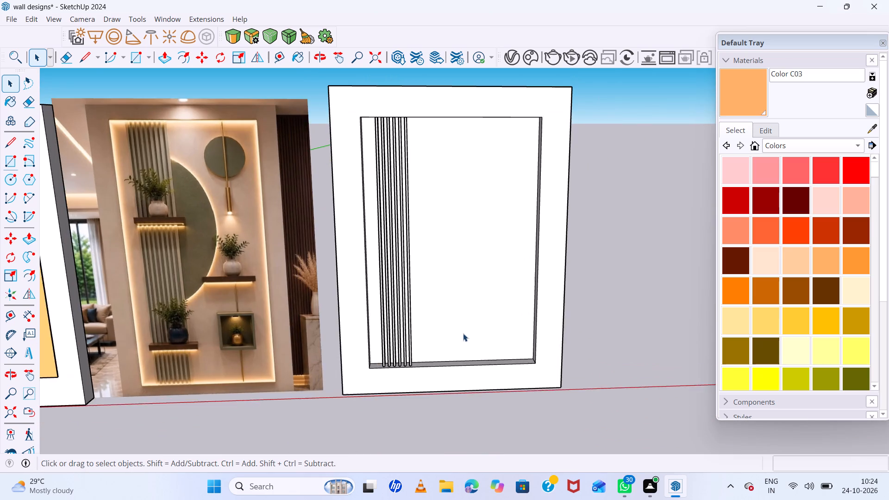
scroll(460, 344, up, 1)
middle_drag(460, 344, 455, 276)
scroll(463, 279, down, 7)
middle_drag(494, 320, 474, 324)
scroll(434, 321, up, 6)
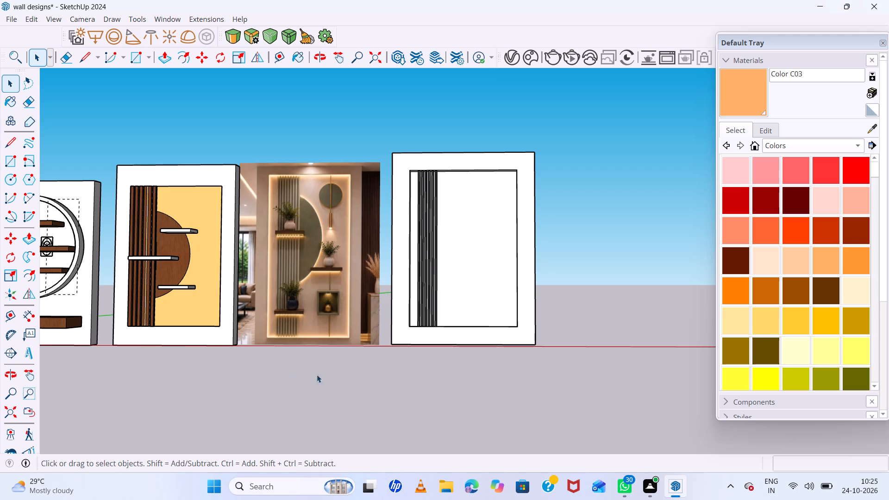
scroll(380, 328, down, 6)
scroll(417, 330, up, 5)
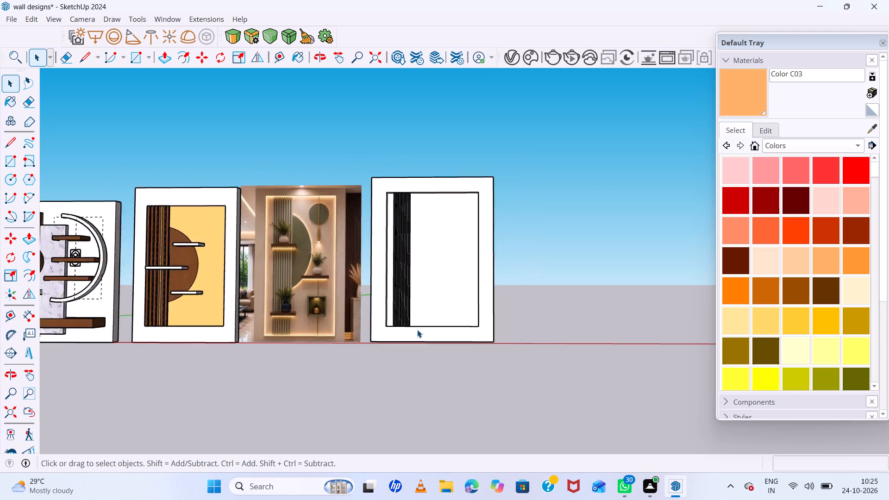
Draw a rectangle about 2" high and 1' 4" wide across the six strips, just above their lower ends.
scroll(417, 330, up, 5)
middle_drag(419, 332, 422, 356)
scroll(360, 273, up, 7)
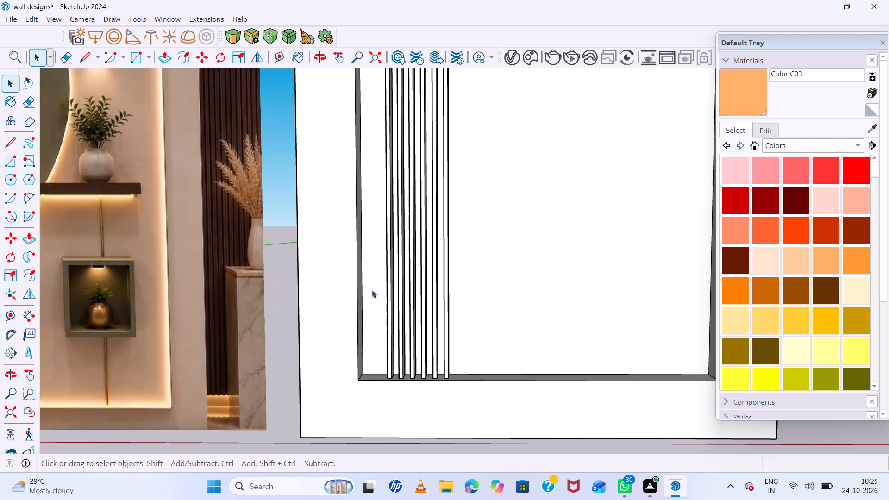
scroll(386, 298, down, 5)
middle_drag(397, 316, 399, 329)
middle_click(399, 329)
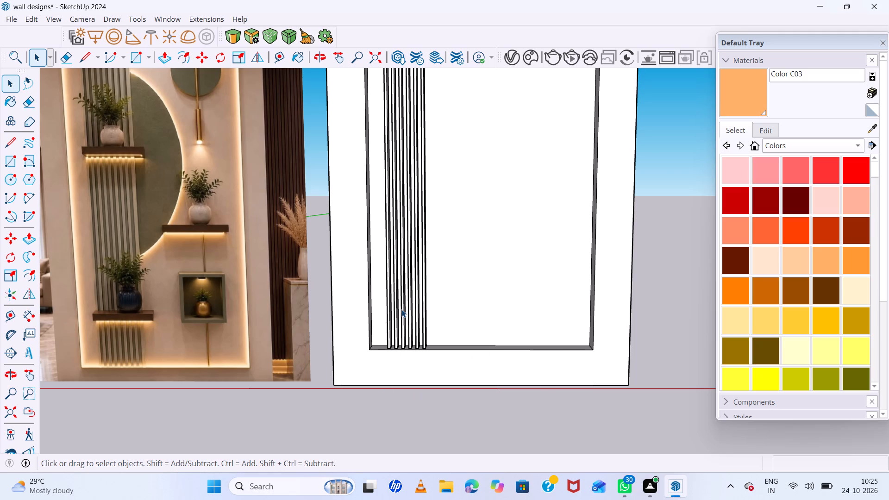
key(r)
scroll(392, 323, up, 6)
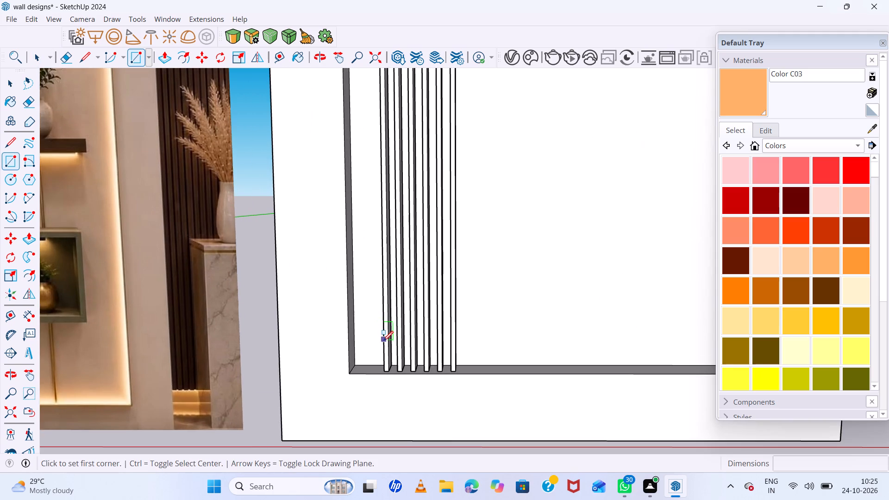
click(383, 341)
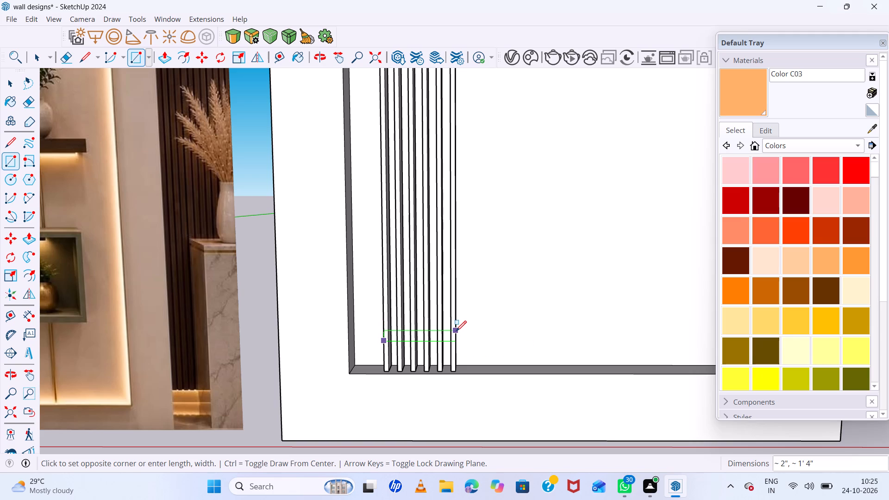
click(456, 331)
Extrude the rectangle 7" outward from the strips to form the lower shelf.
scroll(386, 320, up, 6)
middle_drag(375, 313, 537, 330)
scroll(461, 270, down, 6)
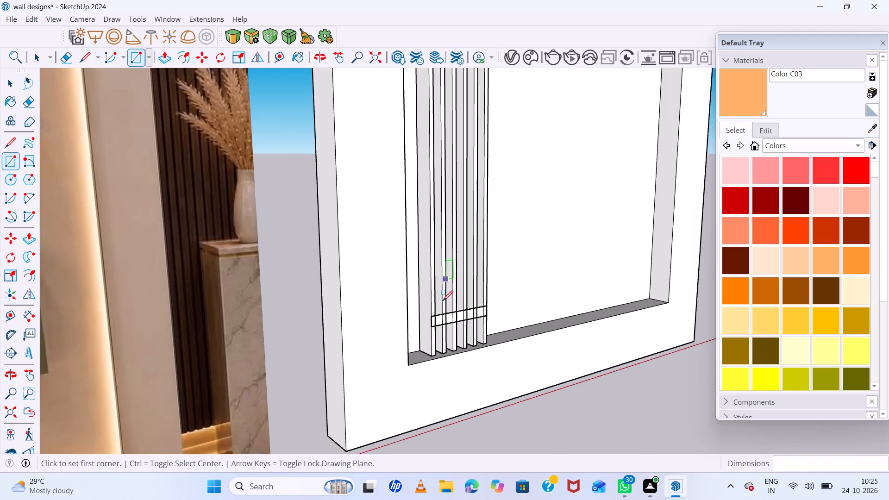
scroll(447, 310, up, 4)
key(space)
click(447, 320)
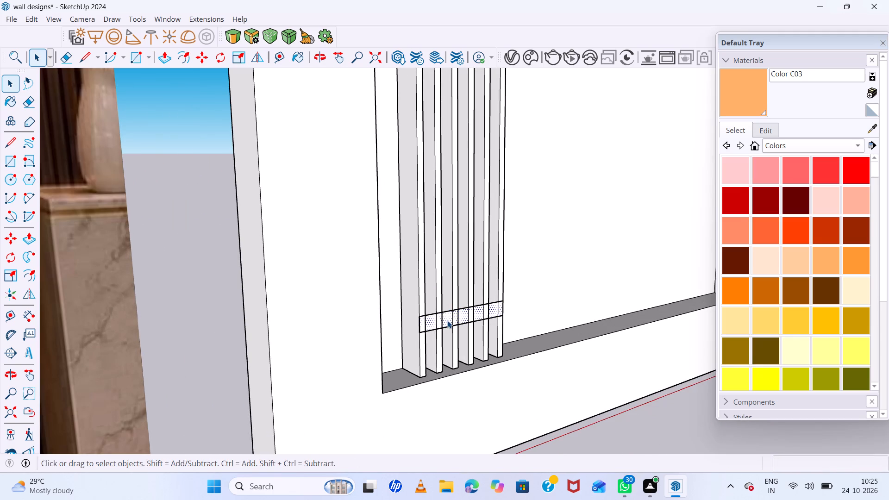
key(p)
click(448, 320)
scroll(463, 324, down, 9)
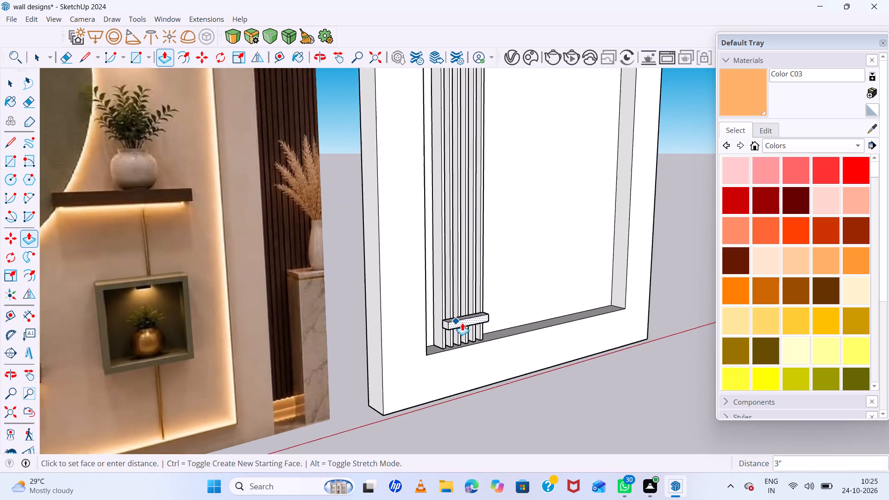
scroll(462, 323, down, 5)
click(468, 324)
Extend the lower shelf outward by pulling its front face about 2" further.
scroll(435, 305, up, 2)
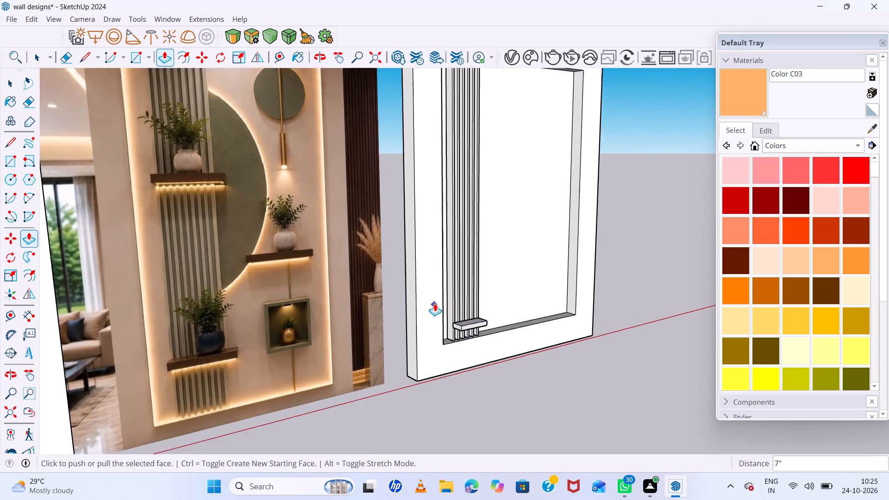
scroll(435, 303, up, 9)
scroll(417, 253, down, 12)
middle_drag(486, 298, 326, 277)
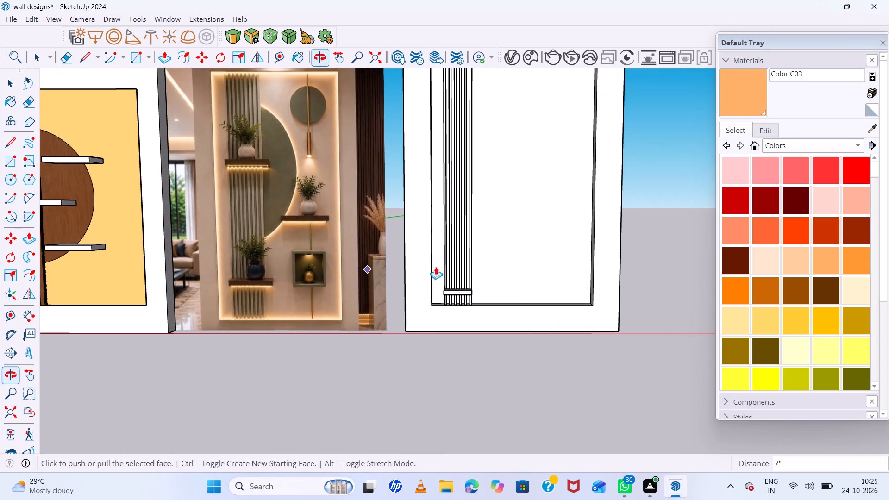
scroll(444, 265, down, 6)
scroll(502, 284, down, 3)
scroll(447, 226, up, 2)
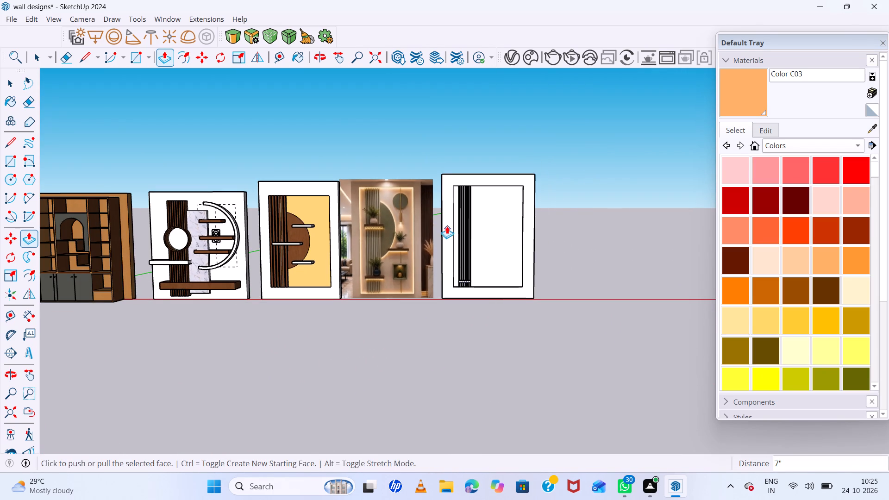
scroll(447, 226, up, 9)
middle_drag(445, 215, 476, 278)
scroll(457, 36, down, 6)
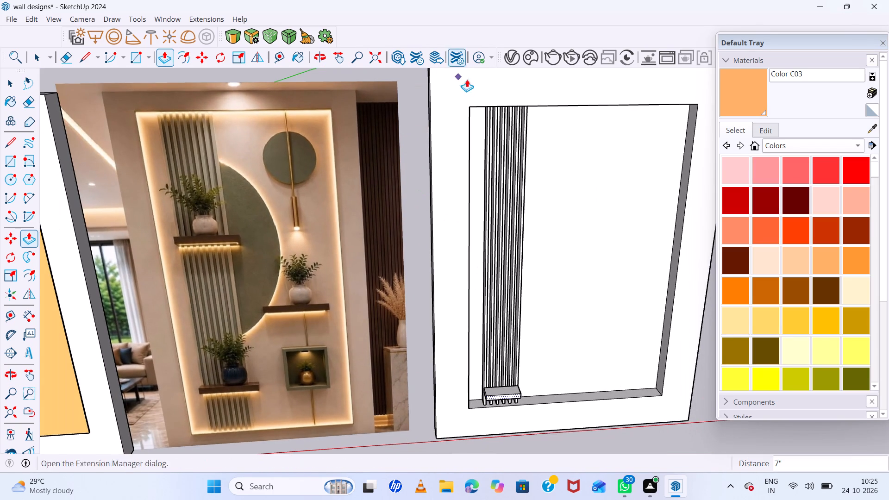
scroll(481, 117, down, 11)
middle_drag(507, 166, 538, 272)
scroll(490, 213, up, 14)
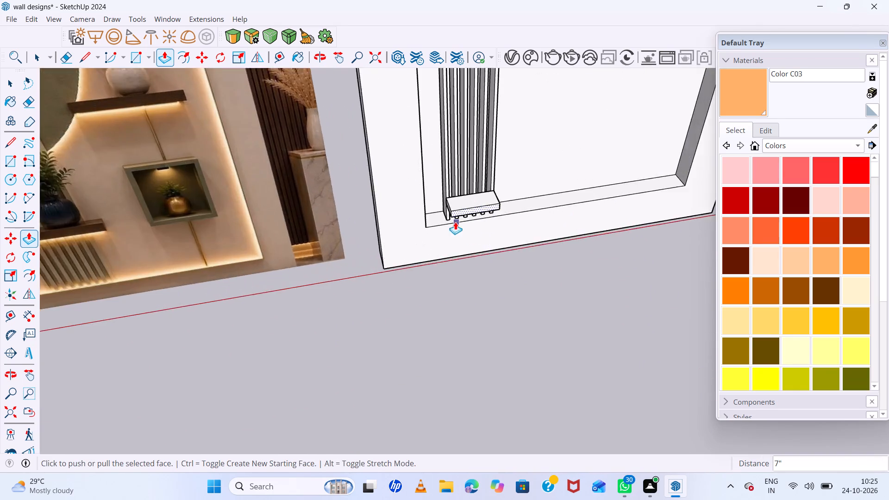
scroll(455, 222, up, 4)
middle_drag(439, 211, 501, 225)
click(484, 204)
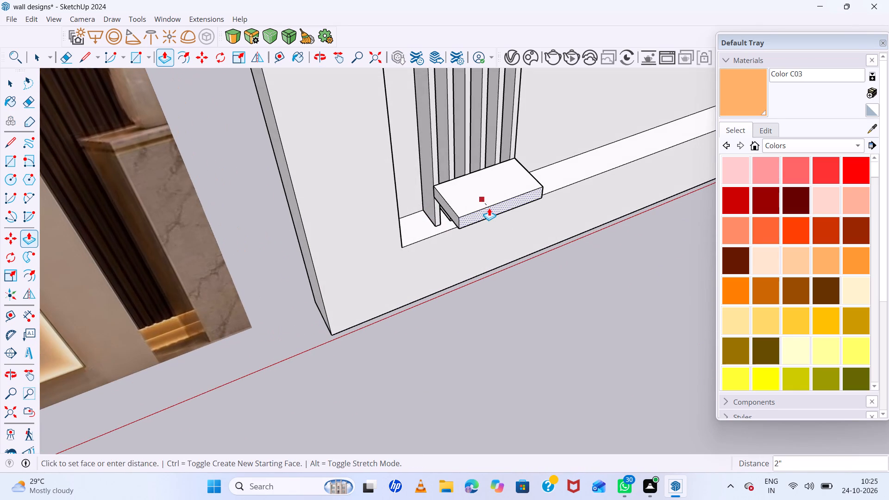
click(489, 208)
Copy the whole lower shelf straight up the fluted strips by about 7' 5" to form the upper shelf.
scroll(445, 196, down, 6)
middle_drag(518, 221, 517, 192)
key(space)
triple_click(469, 197)
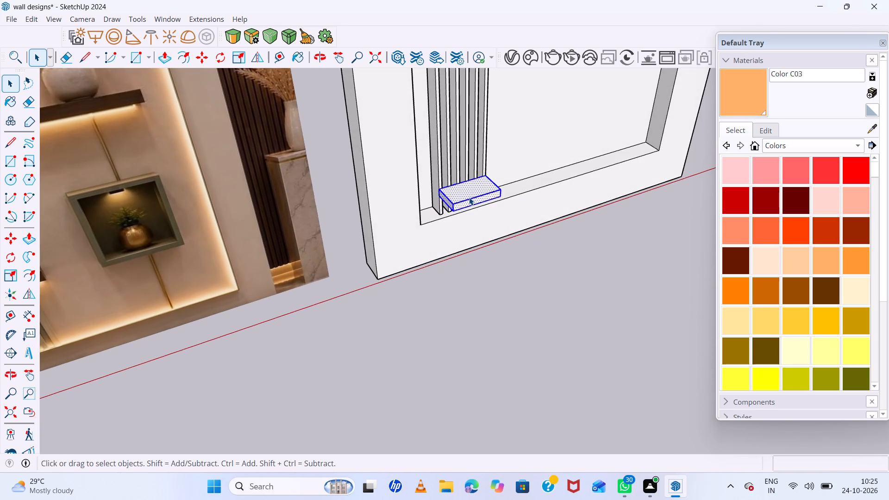
key(m)
scroll(440, 198, up, 5)
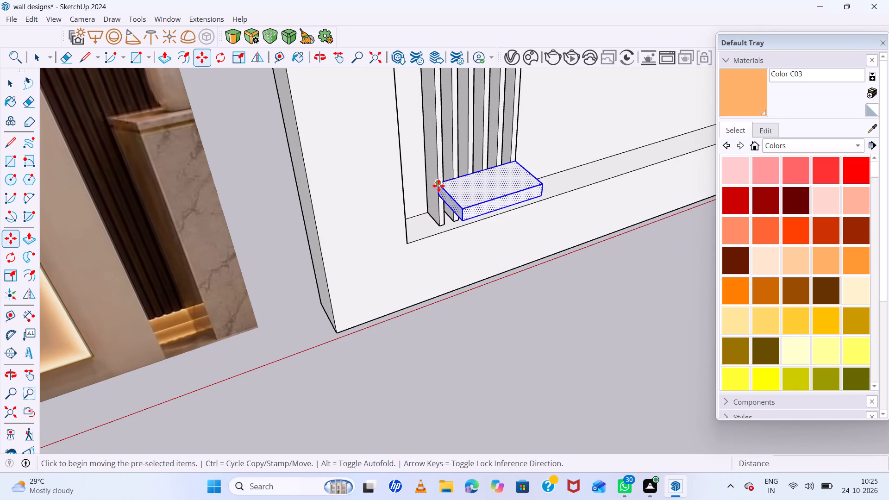
ctrl+click(438, 187)
key(Up)
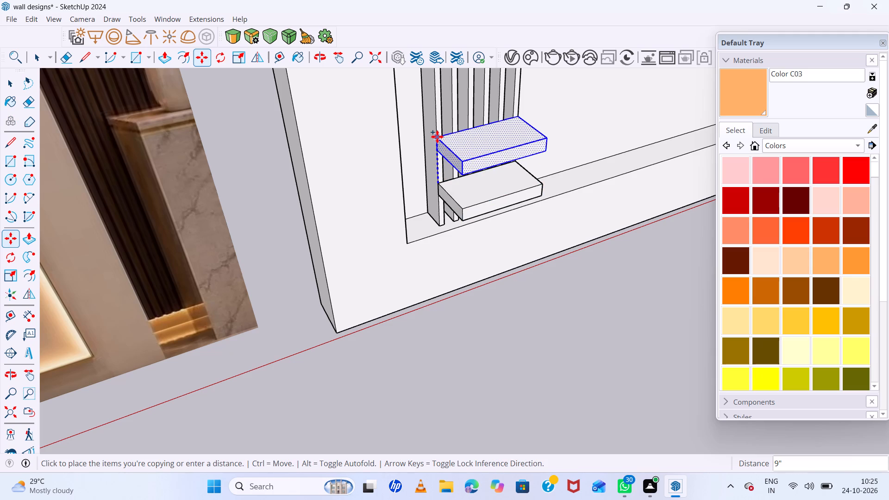
scroll(437, 137, down, 15)
scroll(437, 137, down, 9)
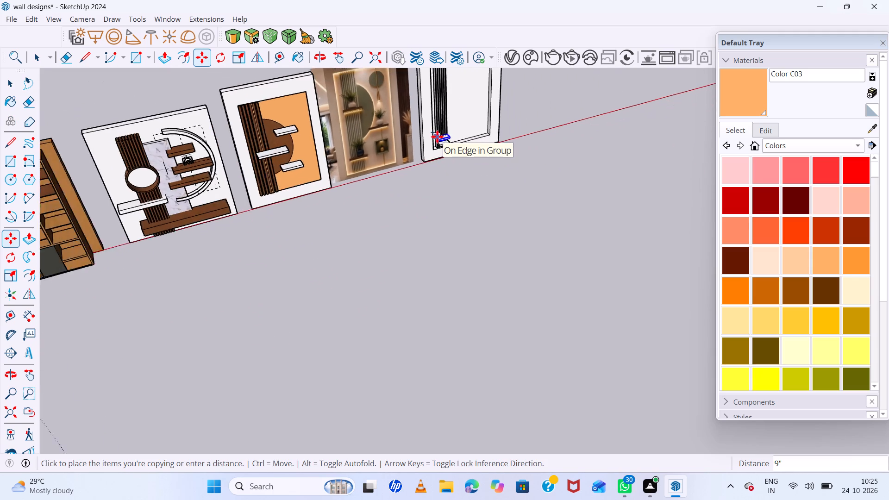
scroll(437, 137, down, 1)
click(444, 91)
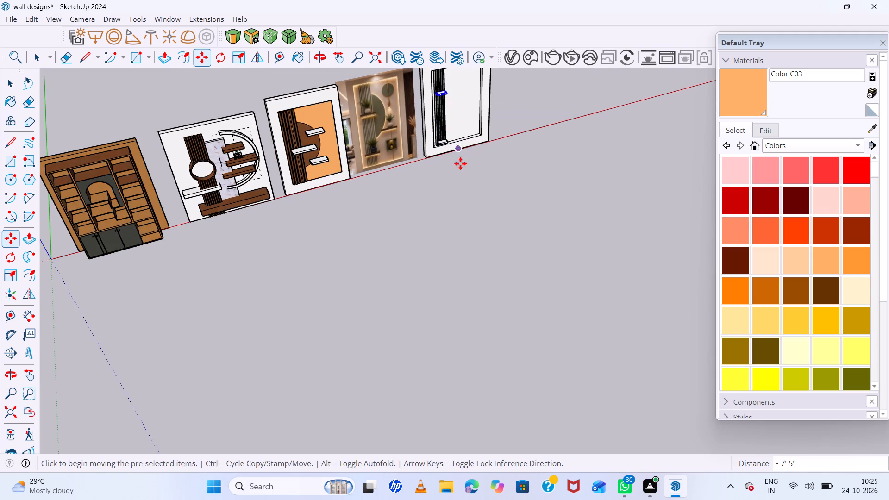
Inspect the upper shelf from several sides and compare its position and width with the shelves in the reference image.
scroll(453, 177, up, 6)
scroll(384, 220, down, 10)
middle_drag(435, 215, 425, 141)
scroll(428, 131, up, 8)
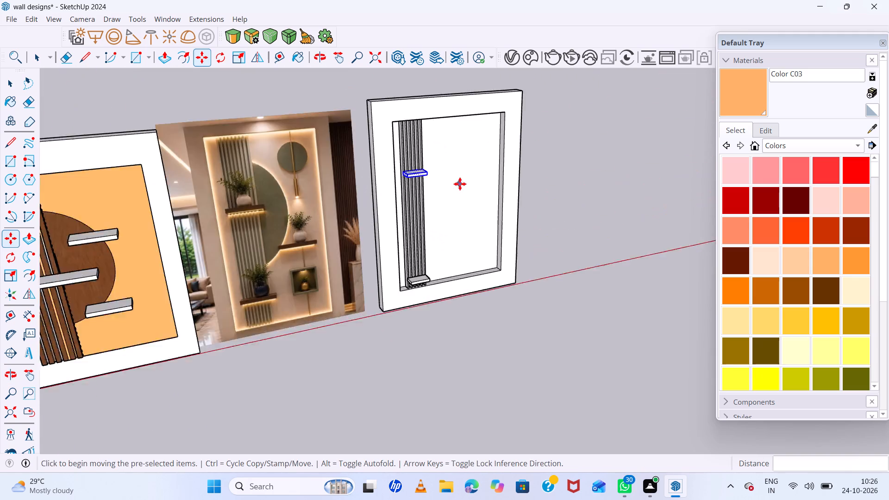
scroll(460, 184, up, 20)
scroll(460, 184, up, 1)
middle_drag(383, 184, 586, 231)
middle_drag(576, 231, 454, 217)
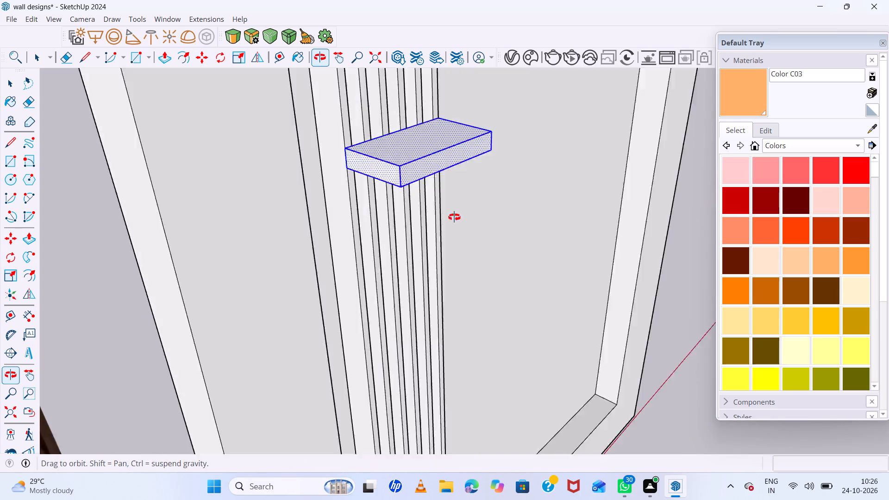
middle_drag(454, 217, 391, 210)
middle_drag(388, 209, 379, 208)
scroll(333, 190, down, 19)
scroll(361, 190, down, 6)
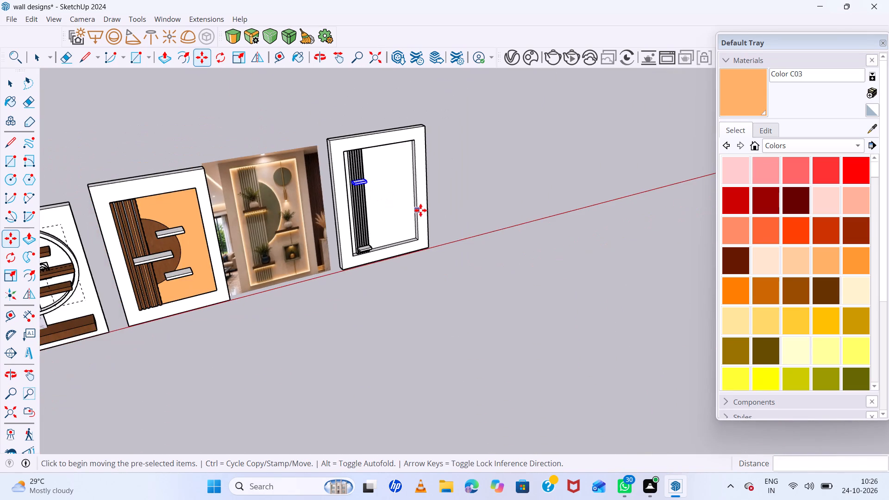
middle_drag(385, 211, 218, 227)
middle_click(218, 227)
scroll(342, 180, up, 13)
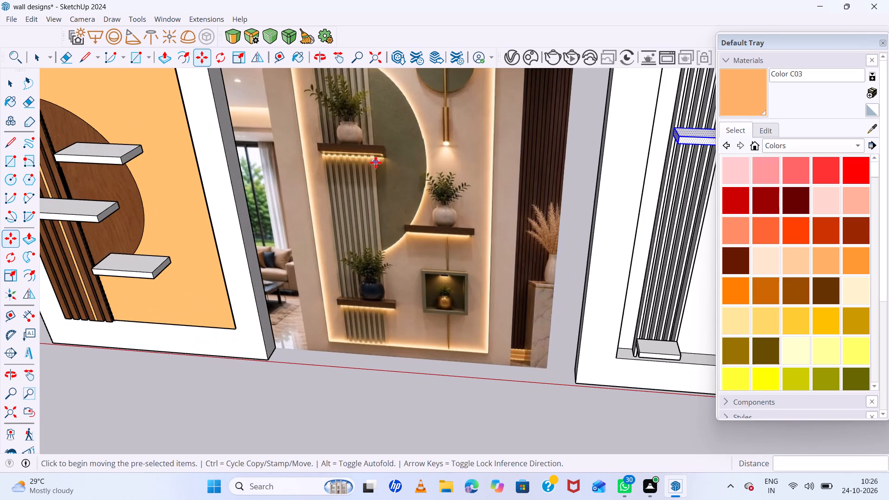
middle_drag(376, 162, 350, 231)
scroll(345, 223, down, 12)
scroll(434, 210, up, 16)
middle_drag(469, 238, 418, 229)
key(space)
scroll(419, 212, up, 6)
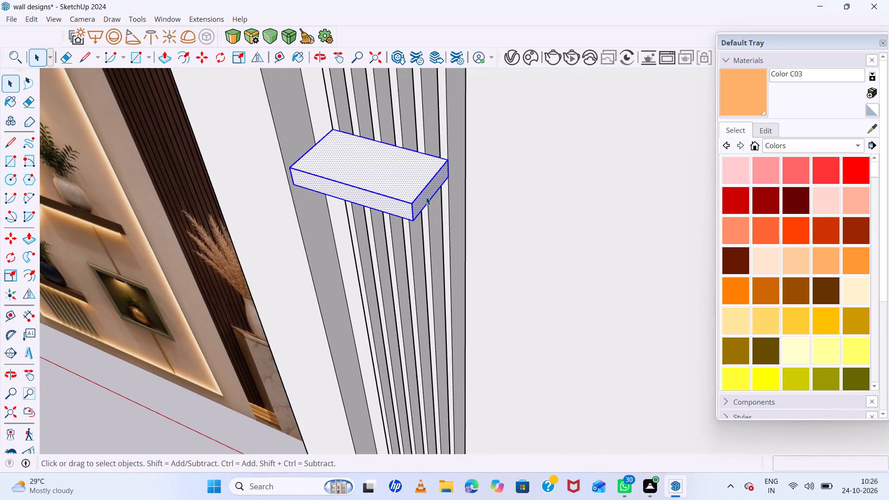
Extend the upper shelf 4" sideways past the fluted strips by pulling its right end face.
click(426, 197)
key(p)
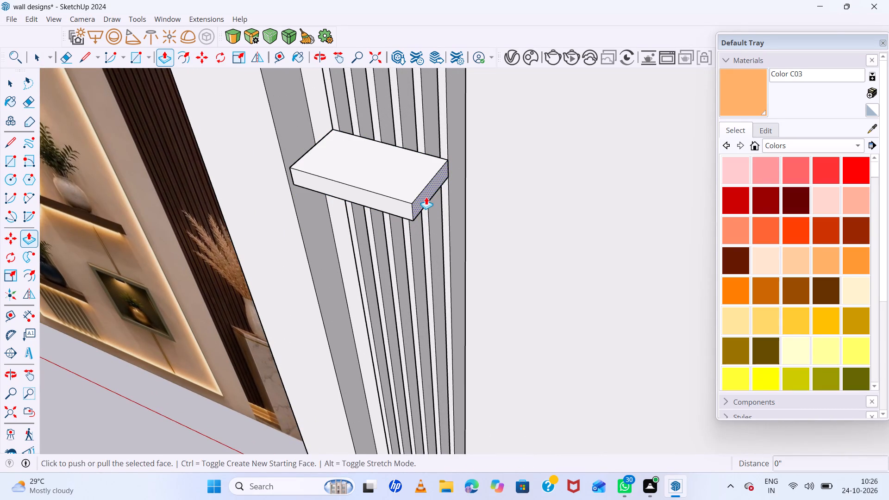
click(426, 197)
click(456, 201)
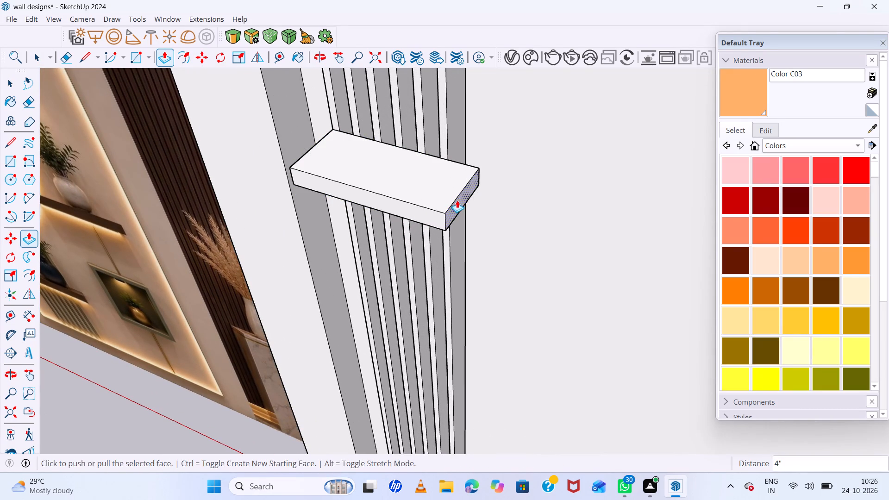
Draw a rectangle about 4" by 2" on the back of the upper shelf's extension, where it overhangs the strips.
scroll(485, 169, up, 6)
middle_drag(477, 160, 74, 238)
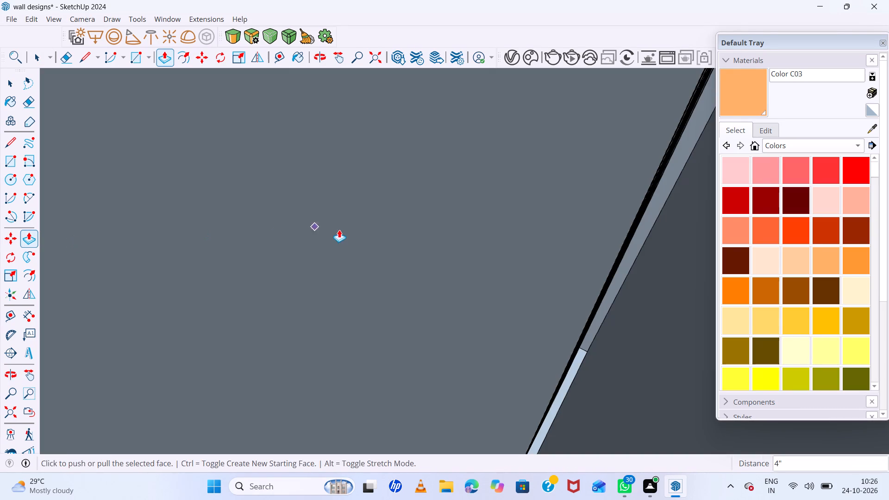
middle_drag(344, 230, 610, 235)
scroll(321, 235, down, 2)
scroll(227, 274, up, 9)
middle_drag(215, 304, 153, 292)
scroll(188, 272, down, 5)
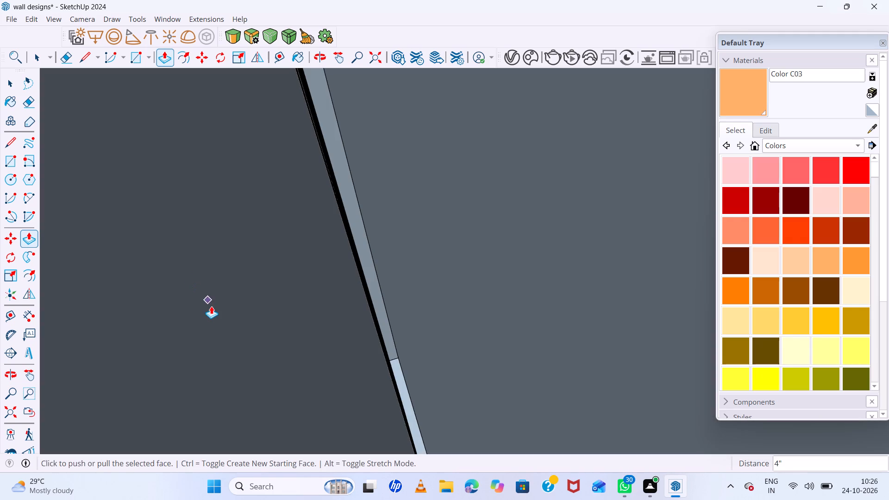
click(6, 410)
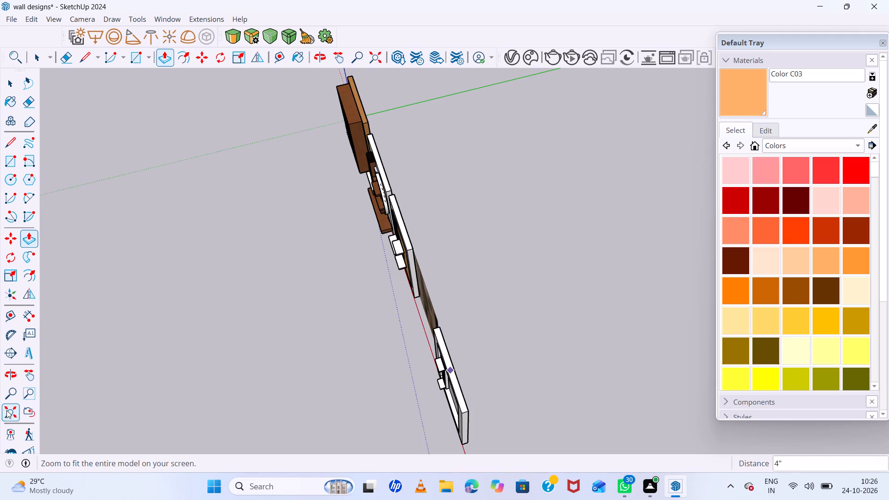
scroll(430, 268, up, 11)
scroll(346, 200, down, 10)
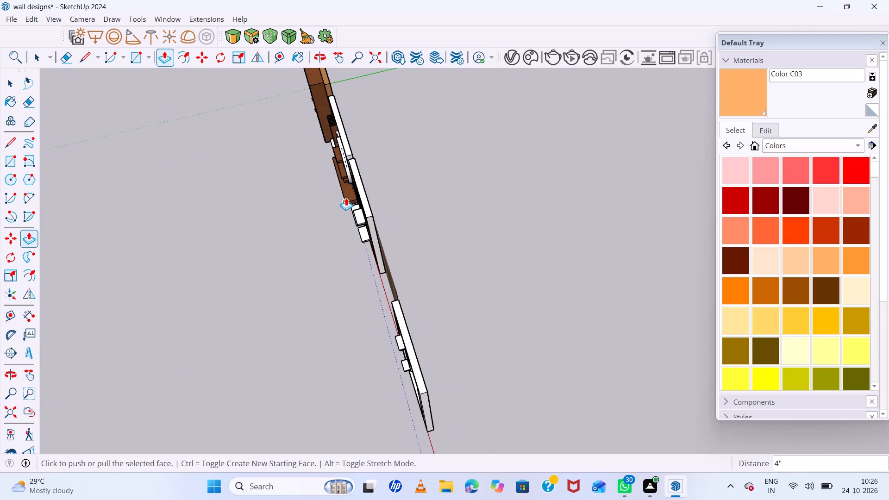
scroll(346, 198, down, 4)
scroll(402, 318, up, 19)
scroll(390, 222, up, 6)
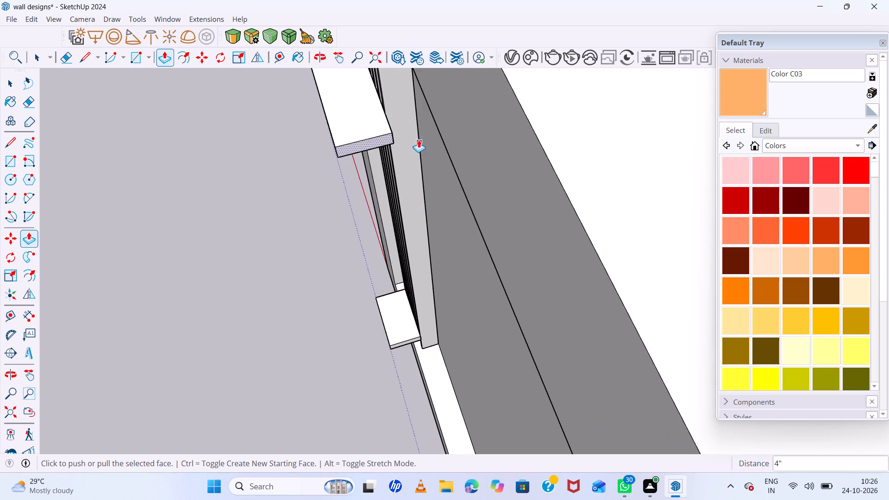
middle_drag(419, 140, 407, 124)
middle_click(407, 124)
scroll(390, 100, up, 20)
scroll(390, 100, up, 2)
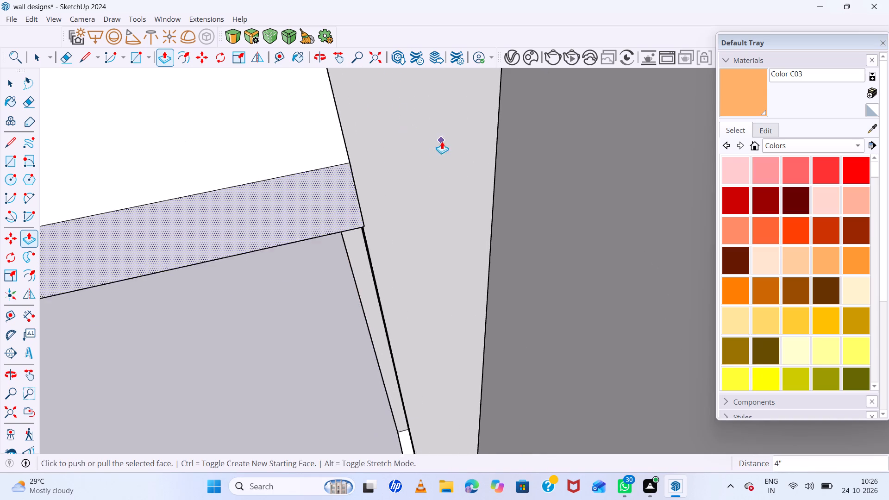
scroll(442, 141, up, 2)
middle_drag(462, 141, 381, 83)
middle_click(381, 83)
scroll(399, 156, down, 5)
middle_drag(420, 155, 403, 124)
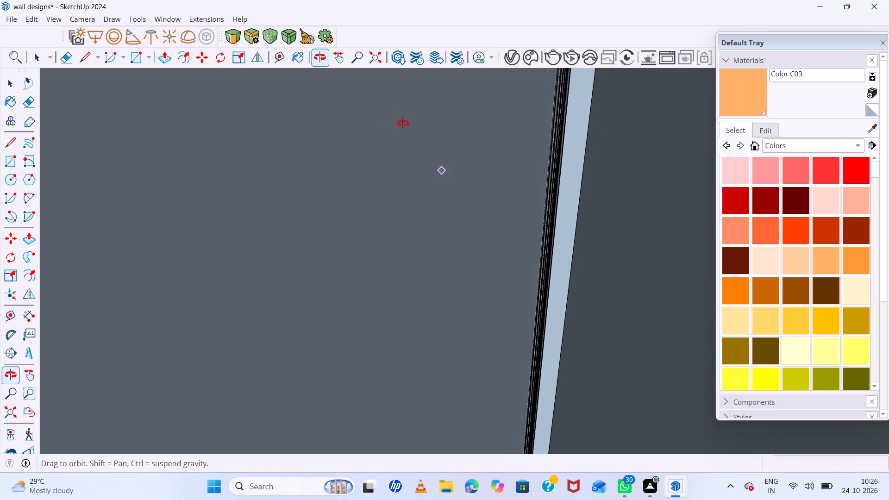
middle_drag(403, 124, 425, 126)
middle_click(425, 126)
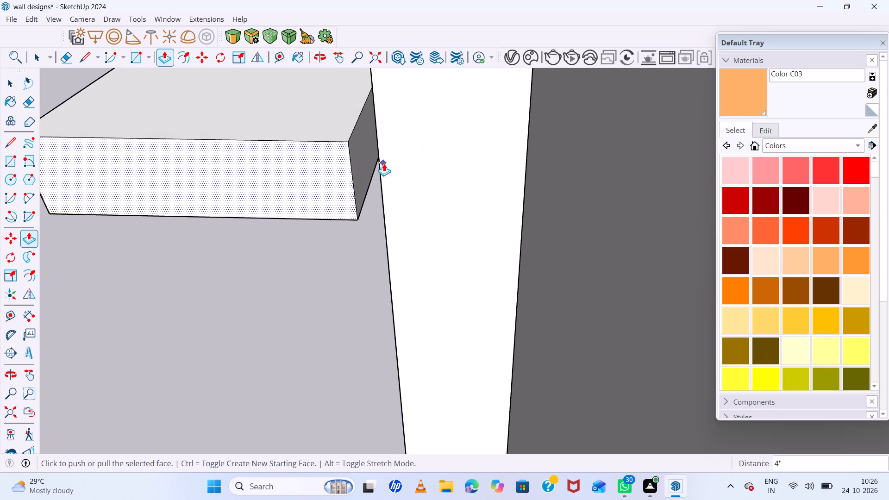
key(r)
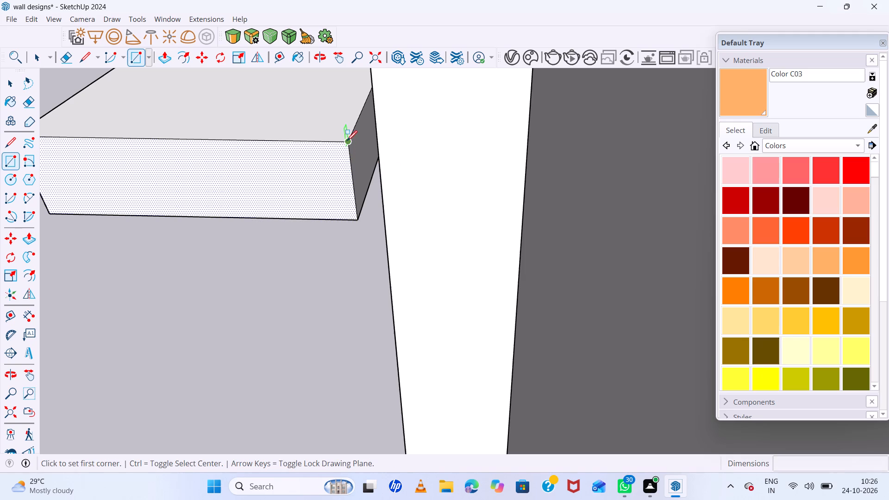
click(347, 141)
middle_drag(382, 162, 359, 161)
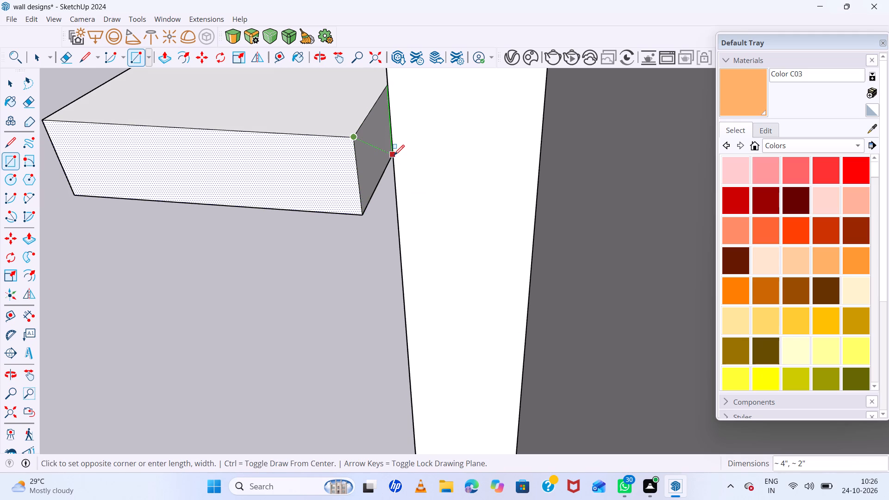
click(394, 155)
Extrude the rectangle 5" back to the recessed panel so the upper shelf wraps around the strips.
key(space)
click(369, 153)
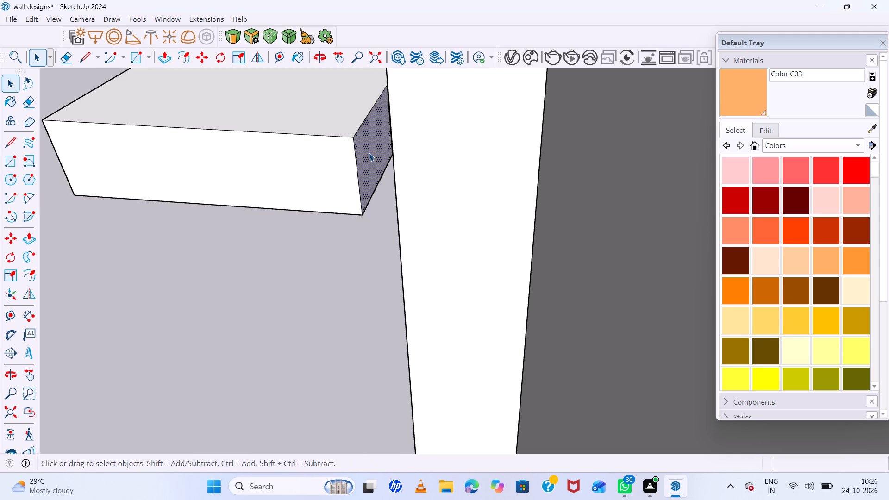
key(p)
click(369, 153)
scroll(491, 162, down, 9)
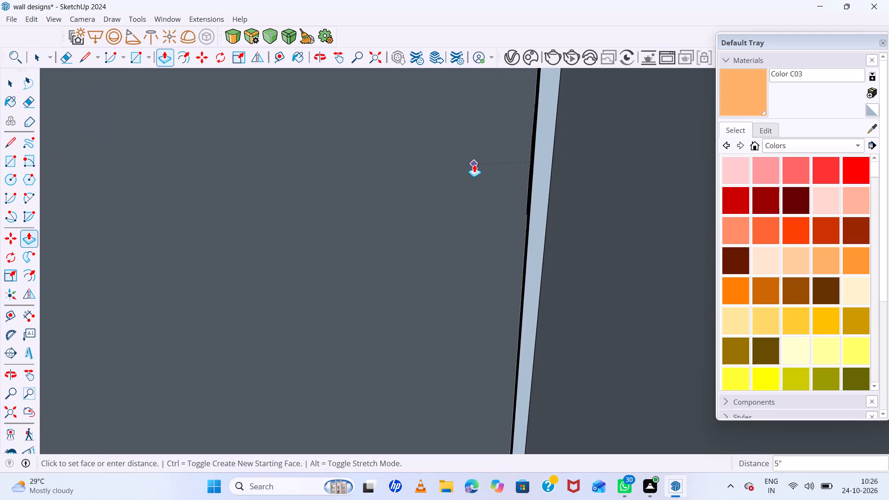
scroll(474, 164, down, 1)
middle_drag(474, 164, 599, 138)
scroll(585, 143, down, 5)
click(322, 208)
Extend the lower shelf 5" sideways past the fluted strips by pulling its right end face.
scroll(343, 199, down, 4)
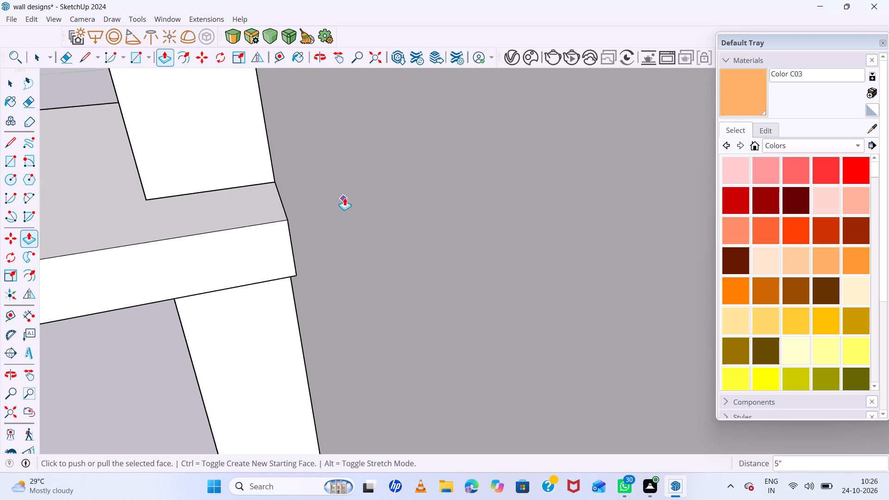
scroll(344, 198, down, 20)
scroll(344, 198, down, 8)
middle_drag(287, 188, 463, 198)
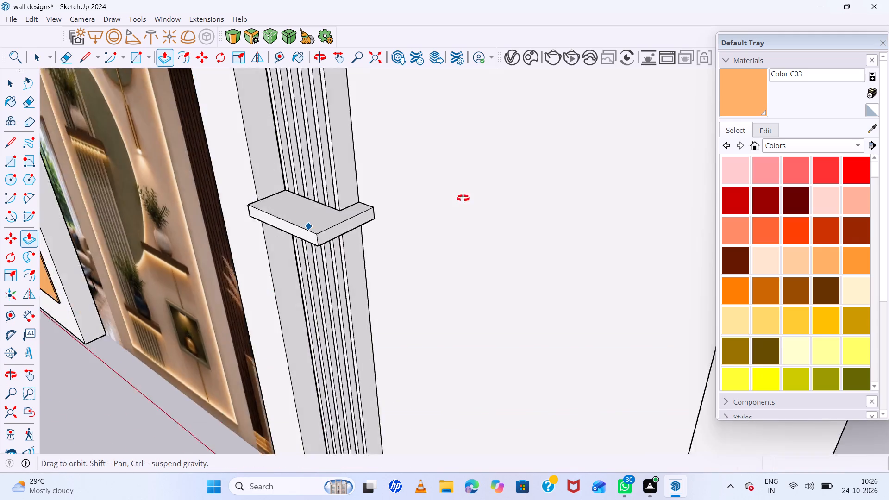
middle_drag(463, 198, 543, 214)
scroll(396, 187, down, 12)
middle_drag(466, 256, 500, 141)
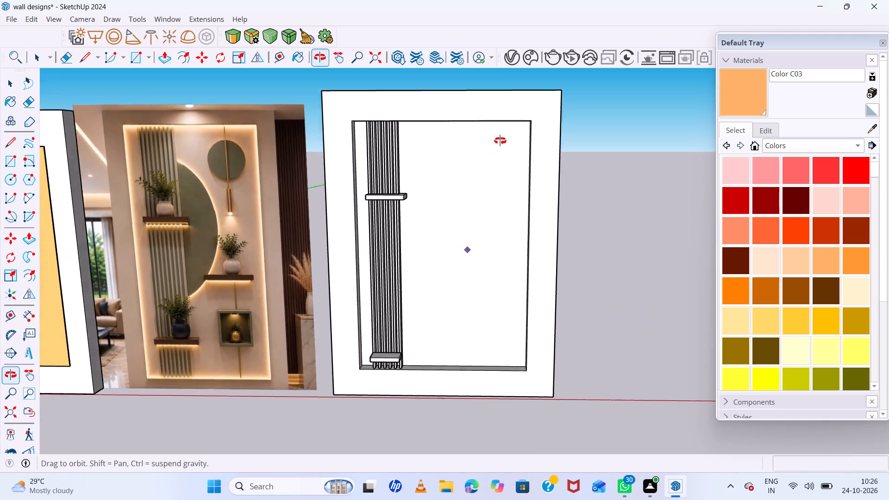
middle_drag(500, 141, 501, 139)
scroll(398, 147, down, 7)
middle_drag(469, 208, 434, 190)
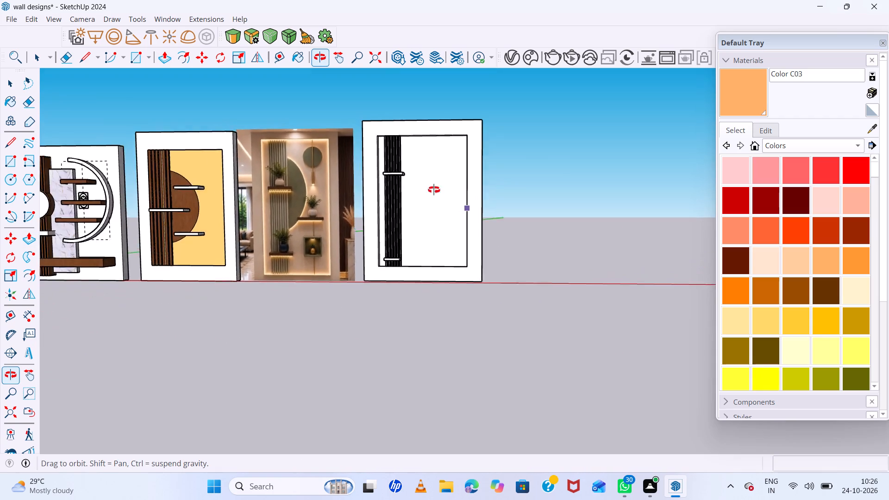
middle_drag(434, 190, 368, 196)
scroll(408, 251, up, 16)
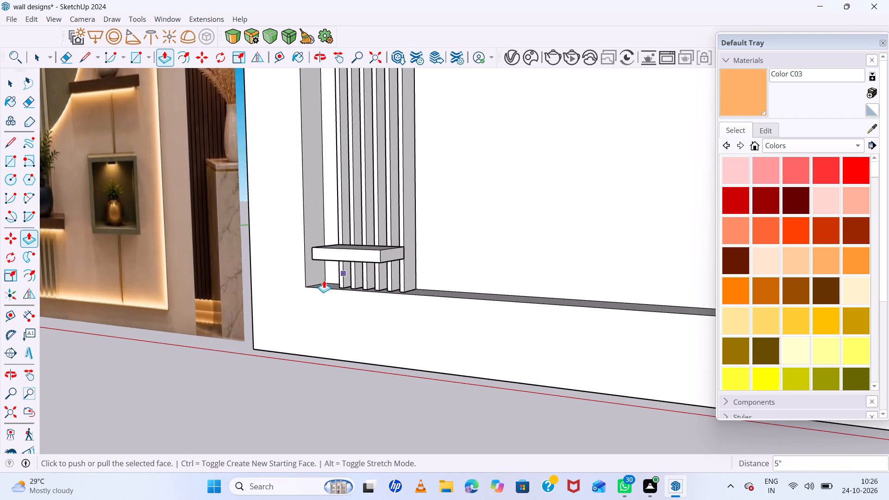
middle_drag(301, 287, 206, 303)
scroll(382, 269, up, 6)
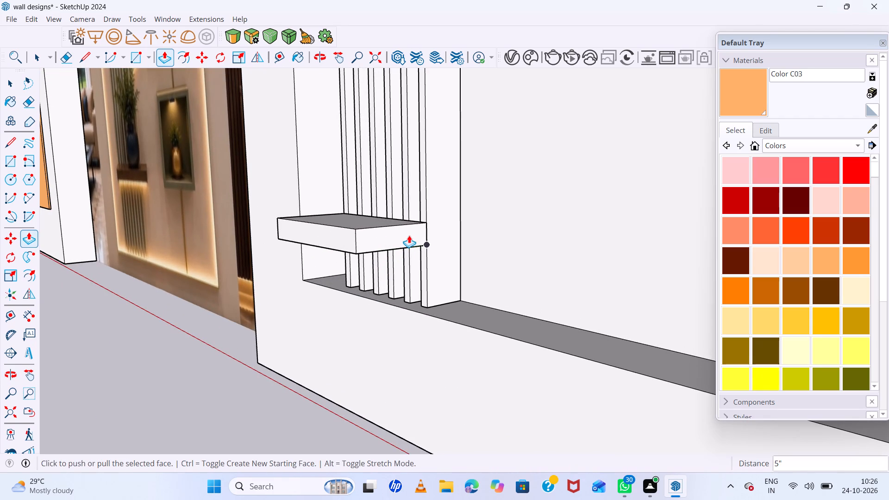
key(space)
double_click(400, 235)
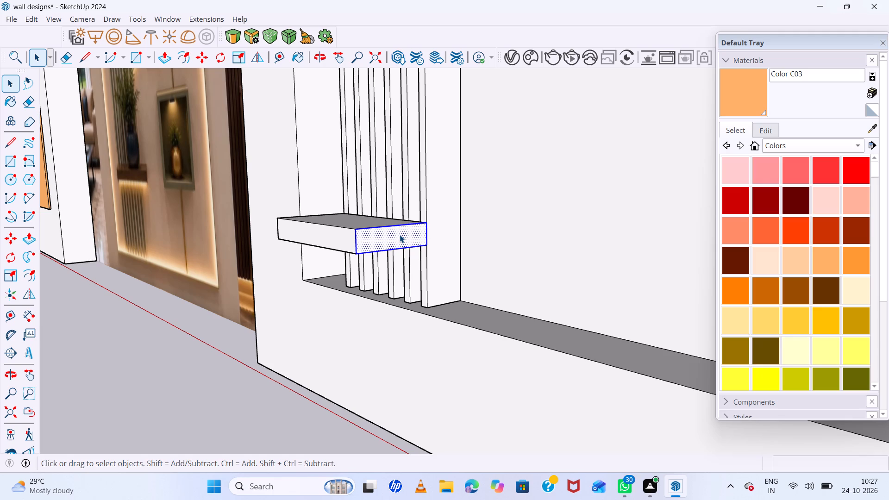
key(p)
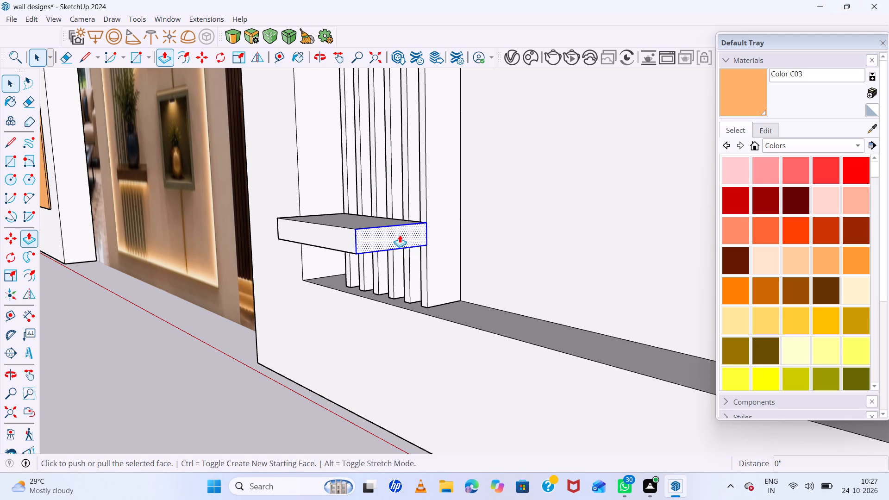
click(400, 235)
click(430, 250)
Draw a rectangle about 5" by 2" on the back of the lower shelf's extension, beside the last strip.
scroll(464, 213, up, 6)
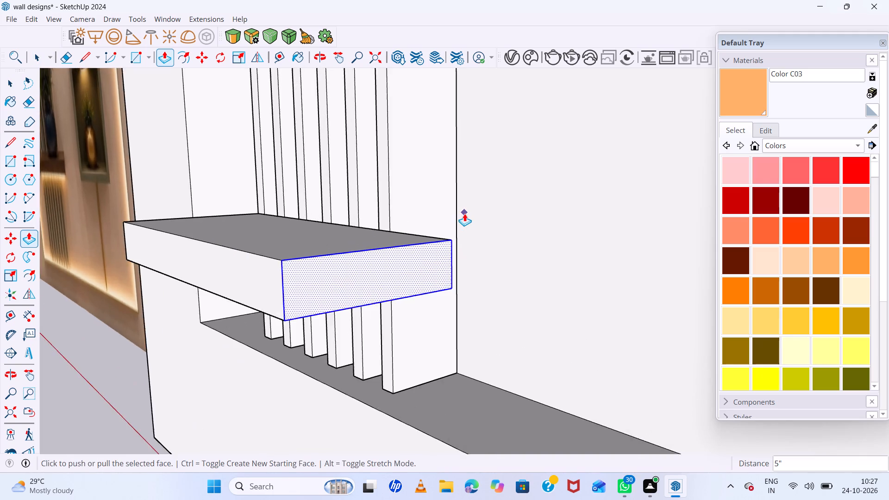
scroll(464, 213, up, 5)
middle_drag(473, 220, 327, 285)
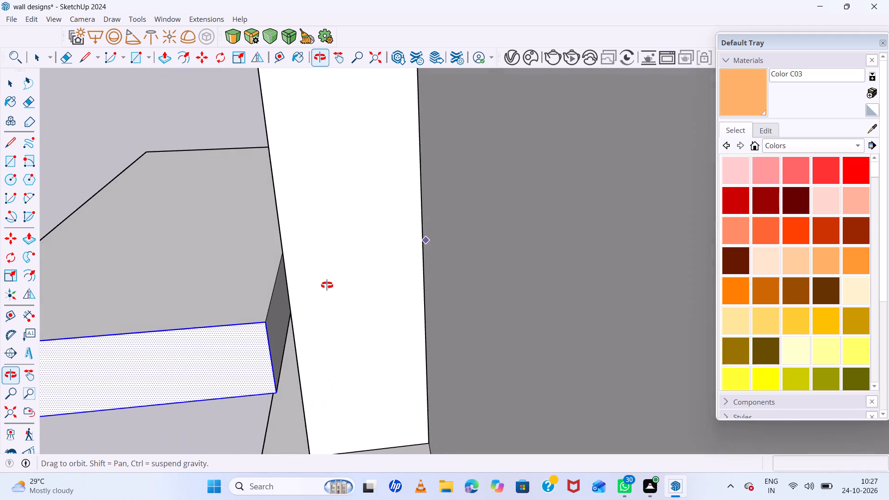
middle_drag(327, 285, 319, 254)
key(space)
click(271, 296)
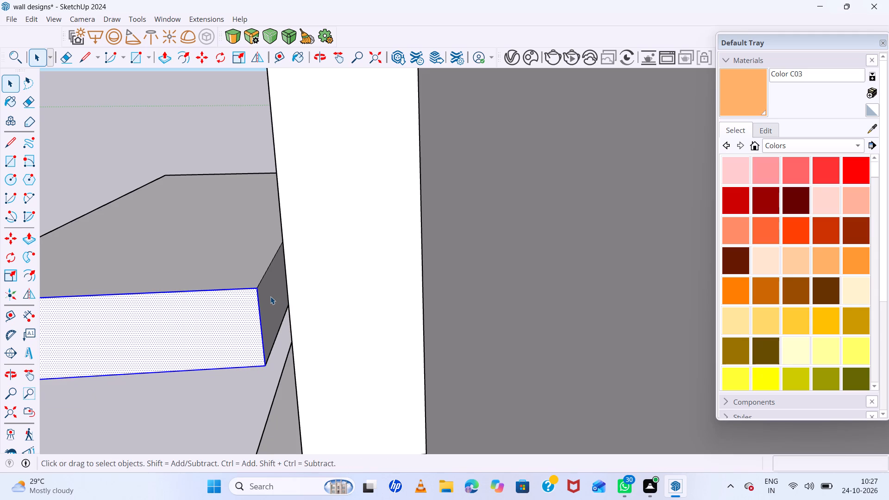
key(r)
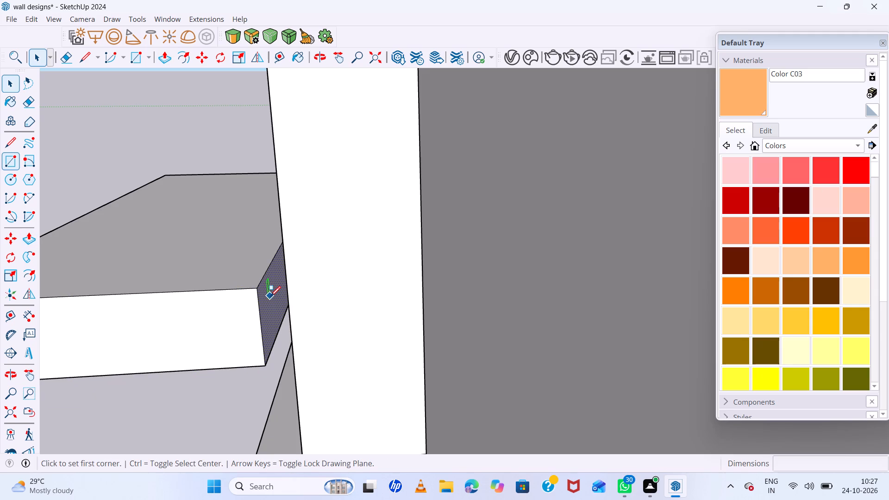
click(255, 290)
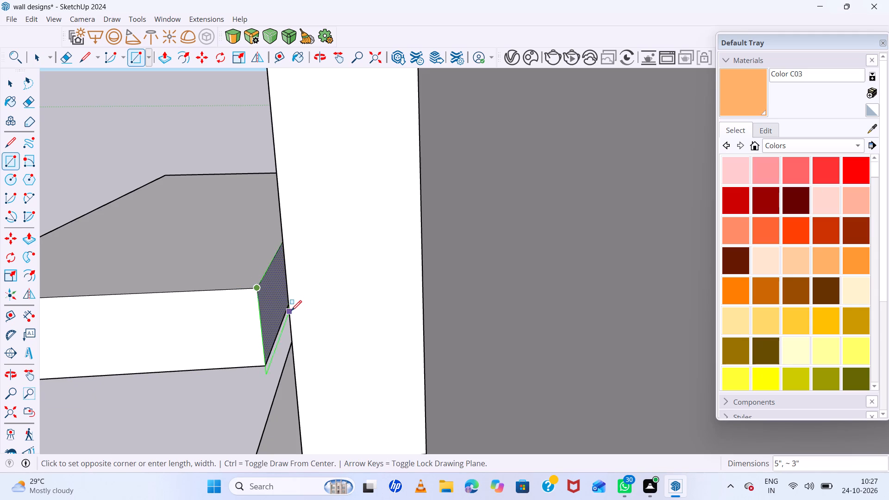
click(288, 304)
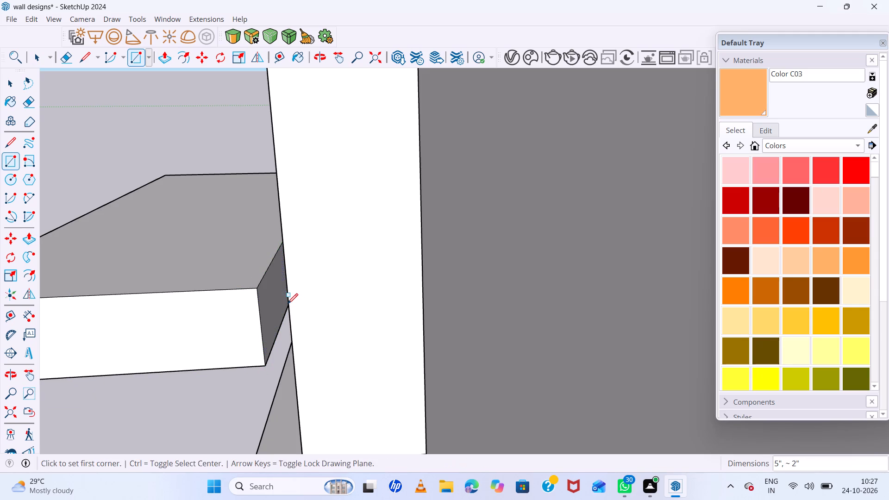
Extrude the rectangle back to the recessed panel so the lower shelf wraps around the strips.
key(space)
click(271, 300)
key(p)
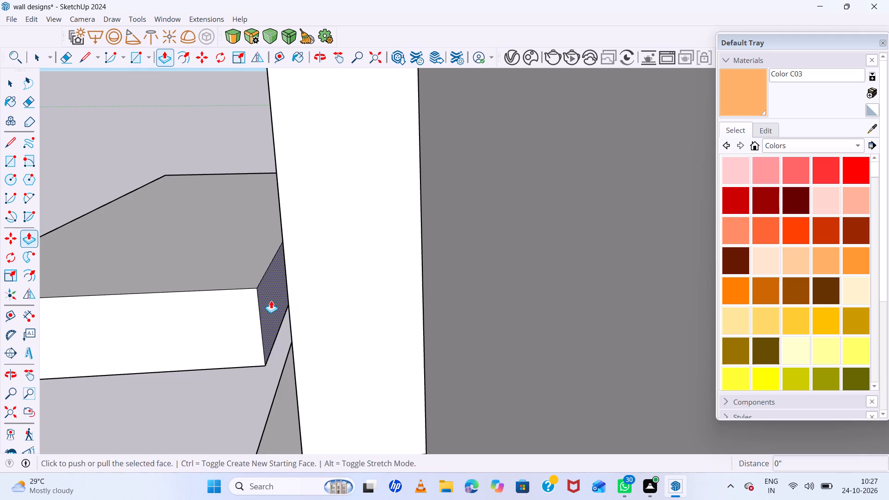
click(271, 300)
click(462, 293)
scroll(352, 260, down, 19)
key(space)
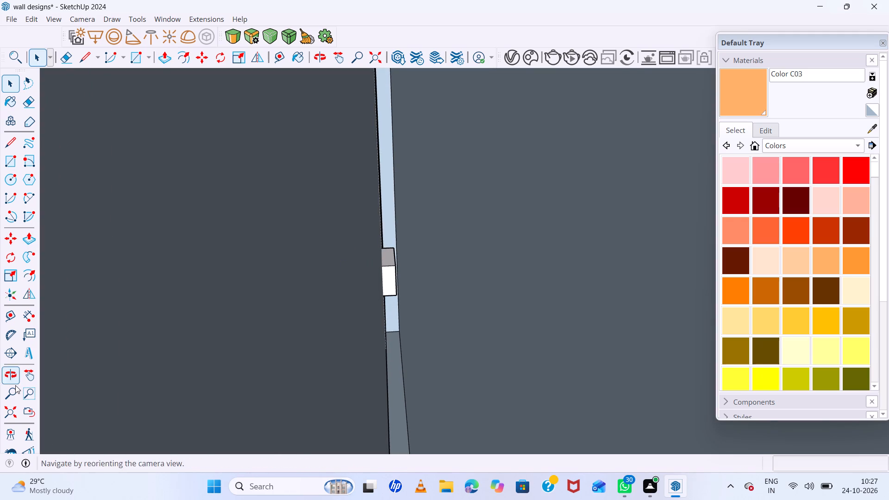
Inspect both extended shelves from several angles and compare them with the shelves in the reference image.
click(14, 405)
middle_drag(360, 279, 617, 331)
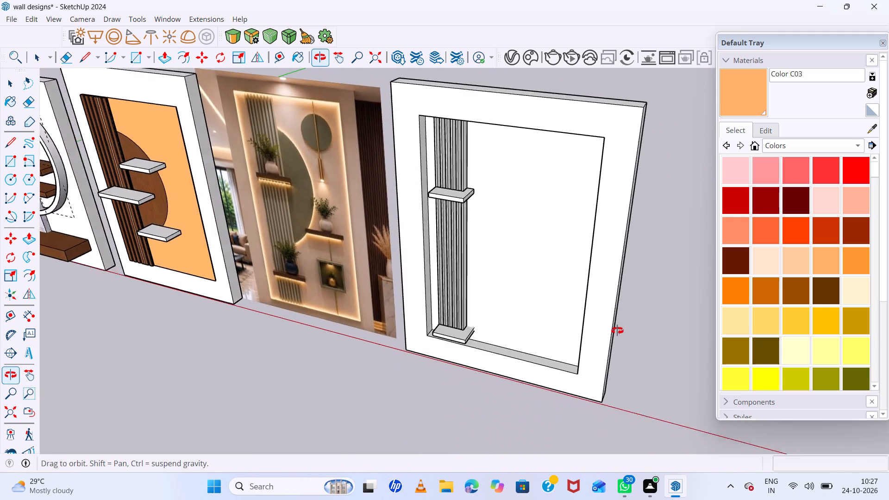
middle_drag(617, 331, 642, 246)
scroll(466, 171, up, 7)
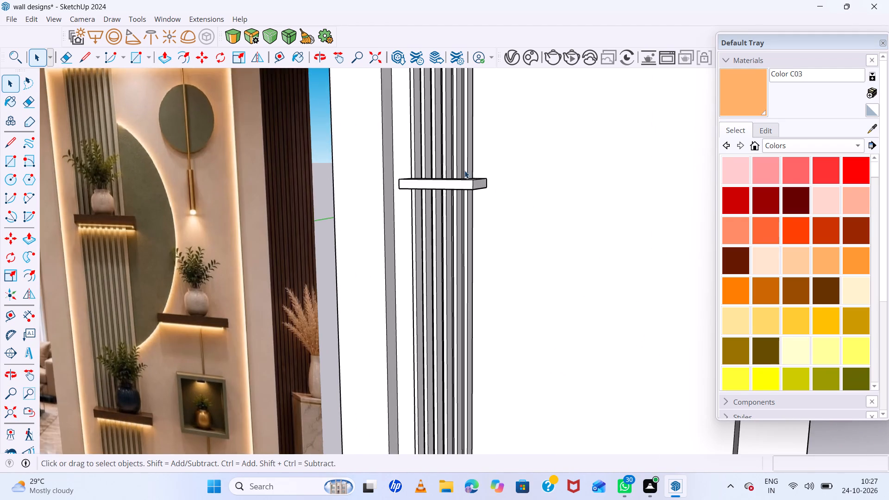
middle_drag(473, 198, 506, 303)
middle_click(506, 303)
scroll(434, 204, down, 7)
middle_drag(525, 284, 125, 351)
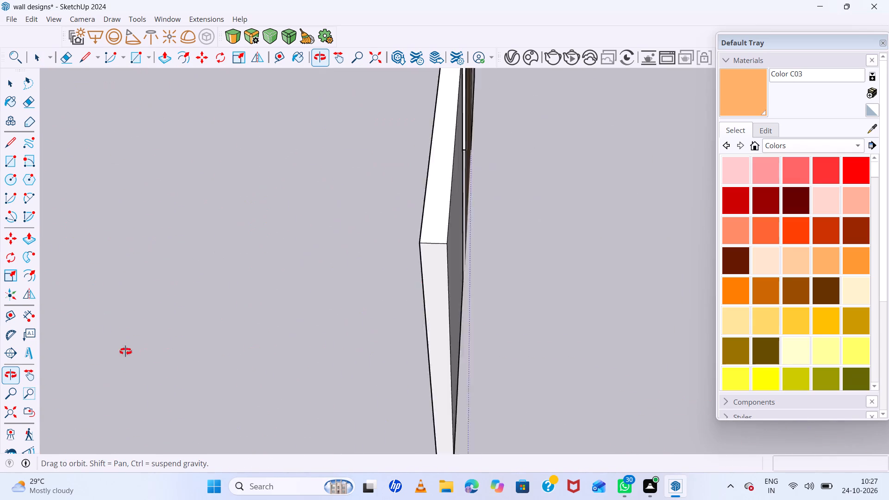
middle_drag(125, 351, 520, 316)
middle_click(520, 316)
scroll(377, 228, down, 2)
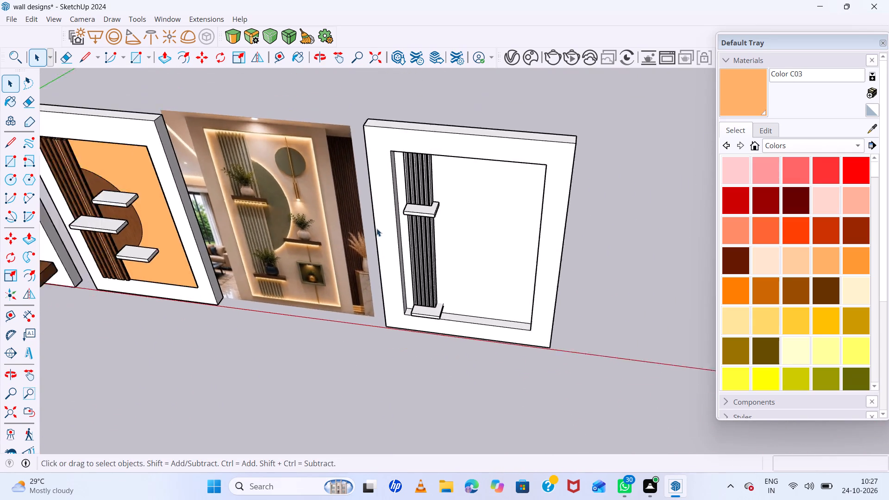
scroll(376, 228, down, 11)
middle_drag(461, 278, 488, 199)
middle_click(489, 194)
scroll(441, 203, up, 7)
middle_drag(437, 238, 460, 166)
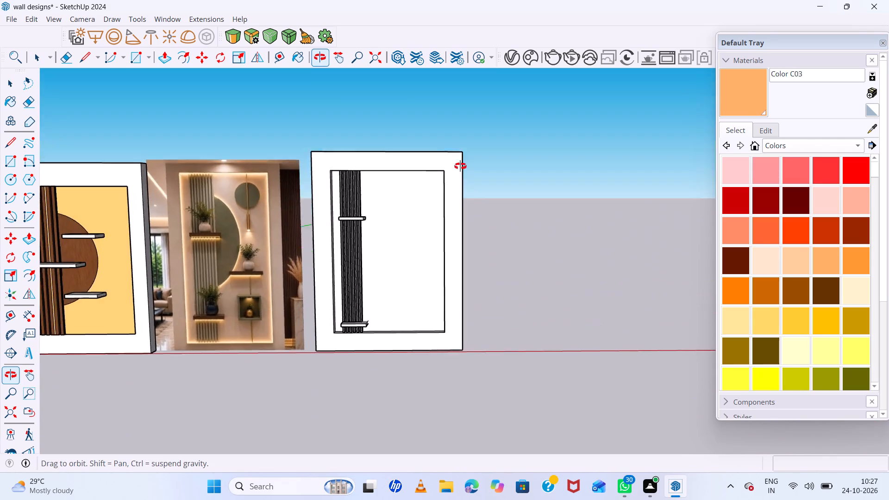
Make the whole lower wrap-around shelf in the fourth wall design into a group.
middle_drag(460, 166, 463, 153)
scroll(352, 263, up, 6)
middle_drag(320, 301, 243, 289)
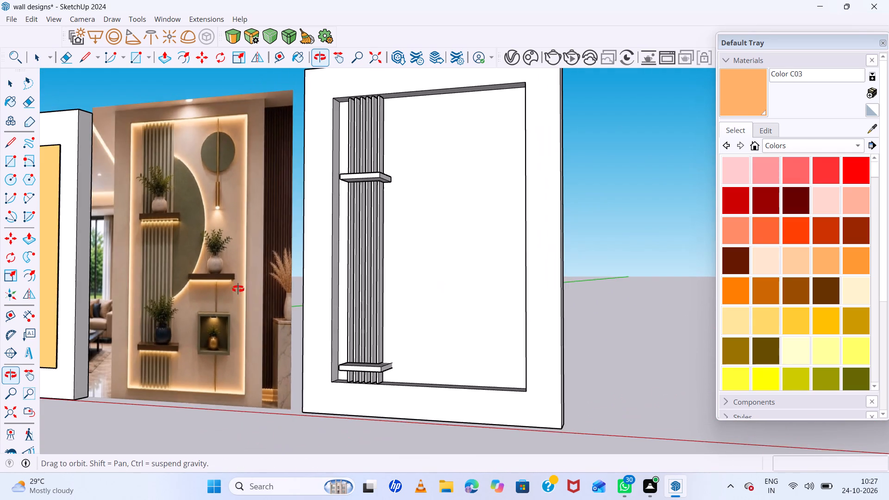
middle_click(238, 289)
scroll(375, 239, down, 11)
middle_drag(378, 268, 385, 284)
scroll(375, 296, up, 11)
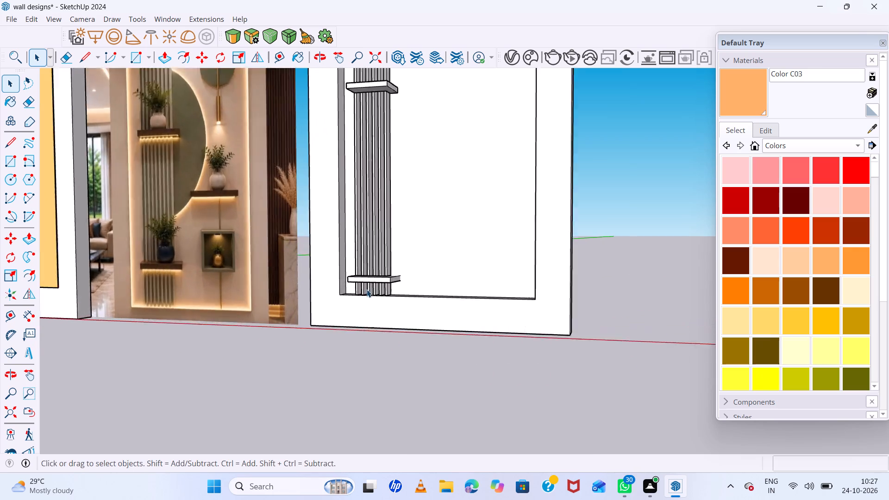
scroll(367, 289, up, 1)
middle_drag(358, 289, 481, 298)
scroll(440, 295, up, 6)
key(space)
click(369, 275)
triple_click(368, 272)
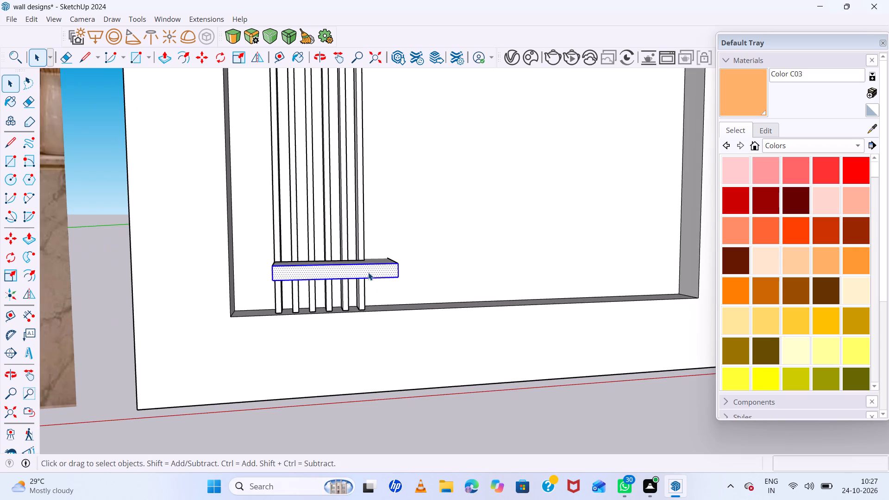
right_click(368, 272)
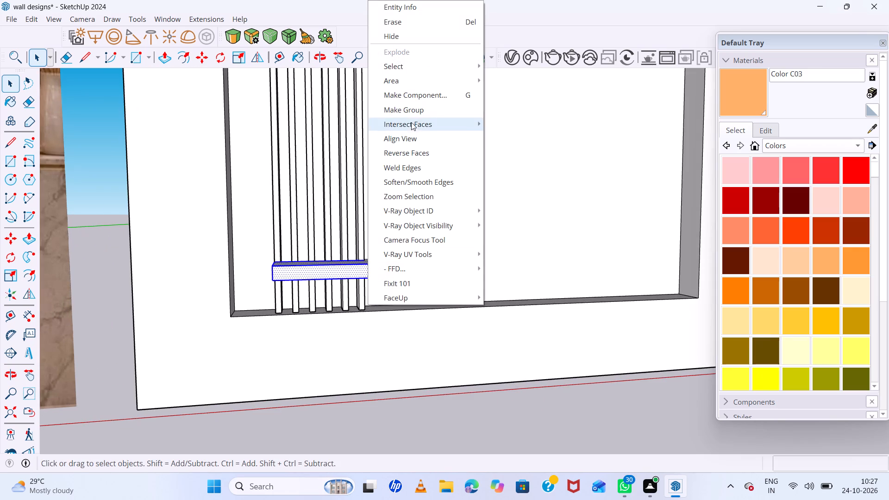
click(412, 114)
Move the lower shelf group about 1' 10" straight up along the fluted strips.
middle_drag(255, 195, 439, 225)
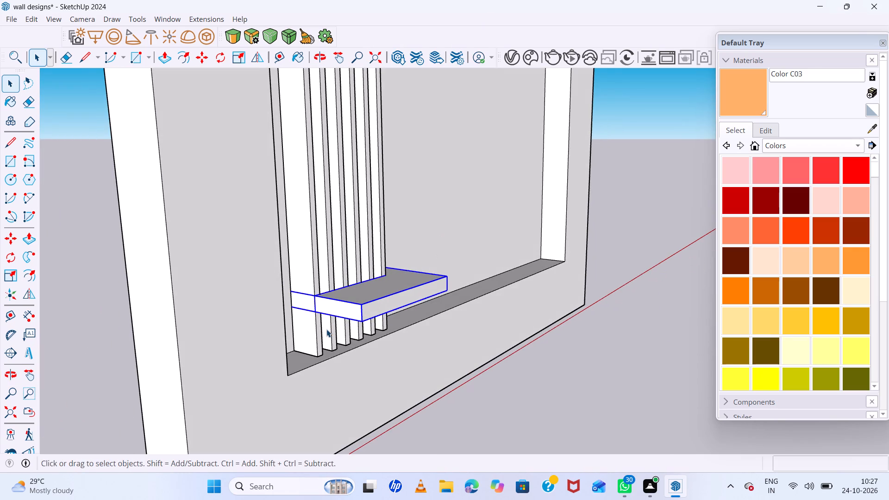
key(m)
click(313, 297)
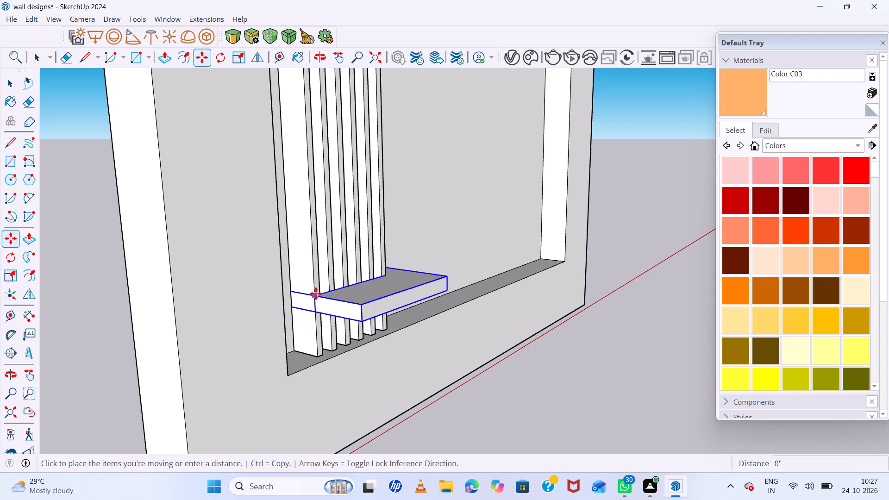
scroll(324, 139, down, 6)
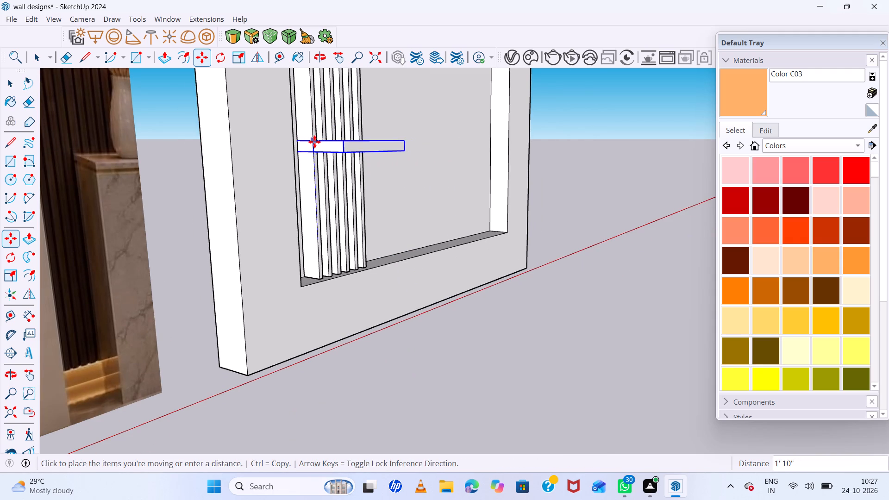
click(314, 142)
scroll(290, 204, down, 19)
middle_drag(391, 236, 185, 253)
middle_click(185, 253)
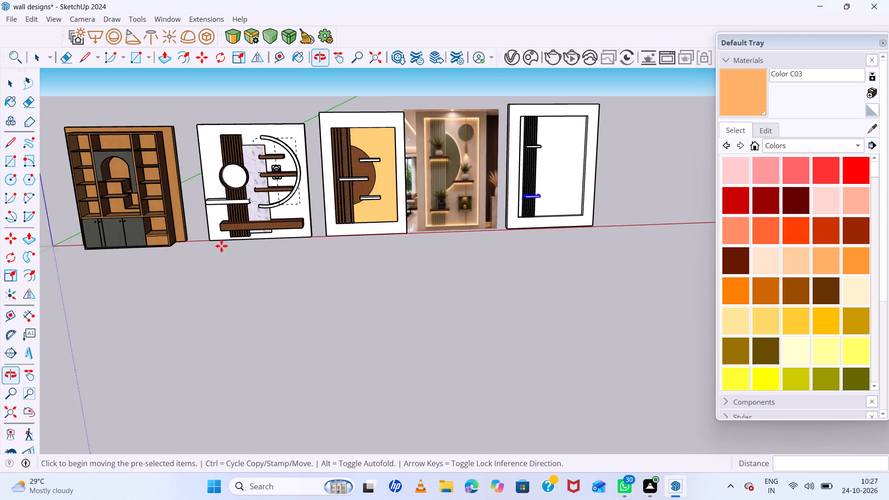
scroll(561, 225, up, 11)
middle_drag(534, 189, 357, 212)
scroll(540, 212, up, 6)
scroll(382, 208, down, 3)
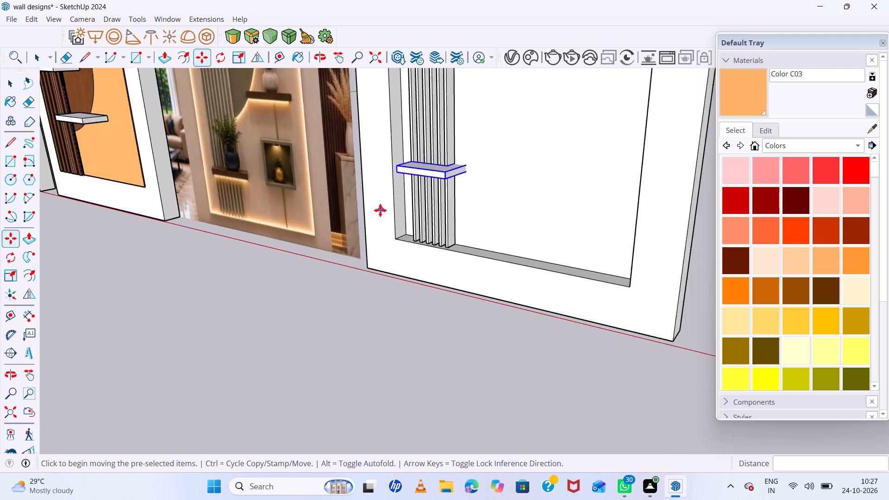
scroll(380, 210, down, 9)
key(space)
click(568, 217)
Move the lower shelf group about 4" forward, out from the fluted strips.
scroll(415, 194, up, 8)
middle_drag(429, 192, 428, 235)
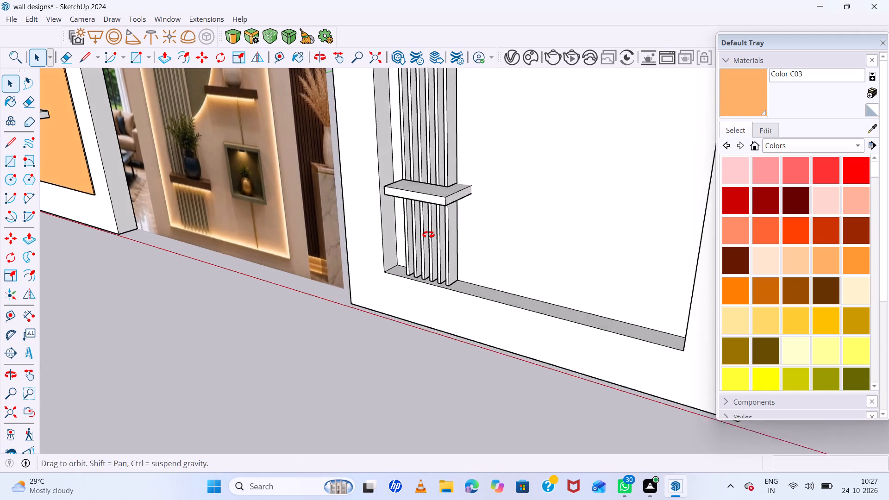
middle_drag(428, 235, 424, 275)
click(434, 243)
key(m)
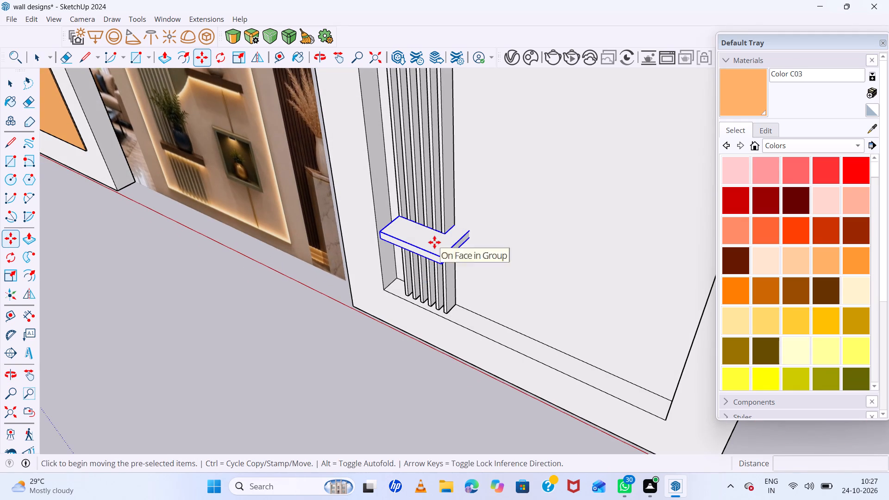
click(434, 242)
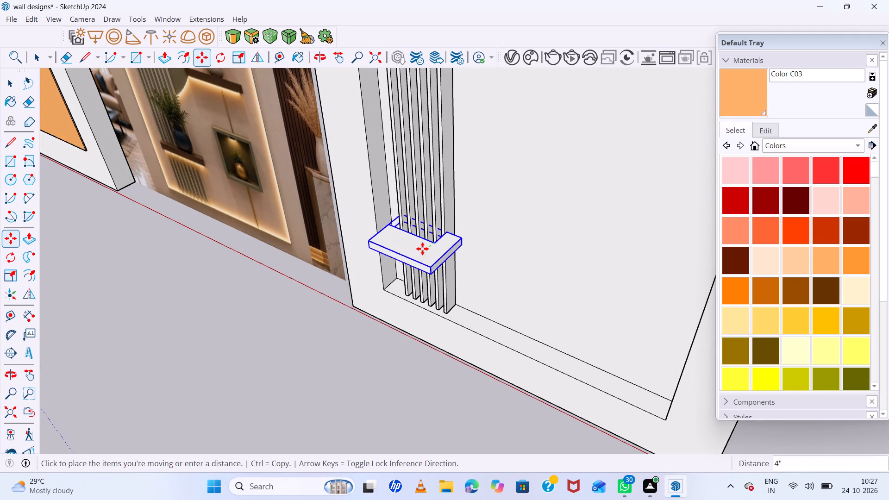
click(421, 249)
Move the lower shelf by its inner notch corner onto the last strip's front corner, a distance of about 4".
scroll(468, 234, up, 10)
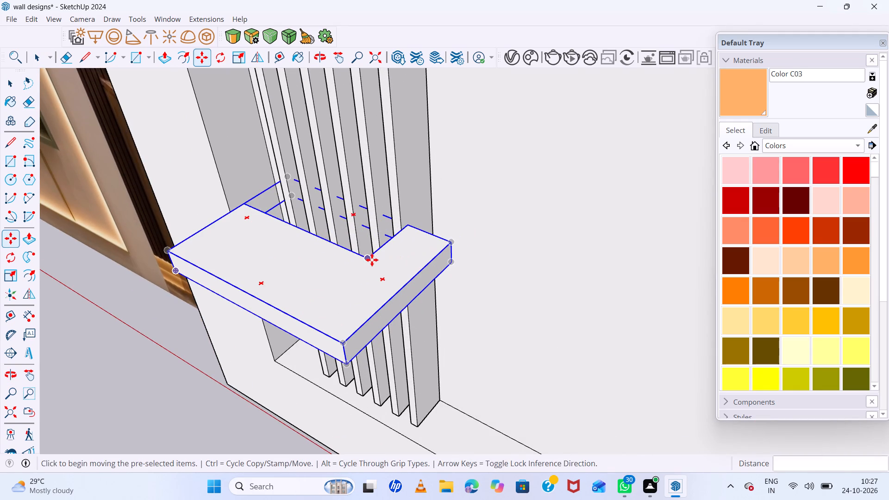
click(371, 258)
click(396, 233)
scroll(340, 221, down, 3)
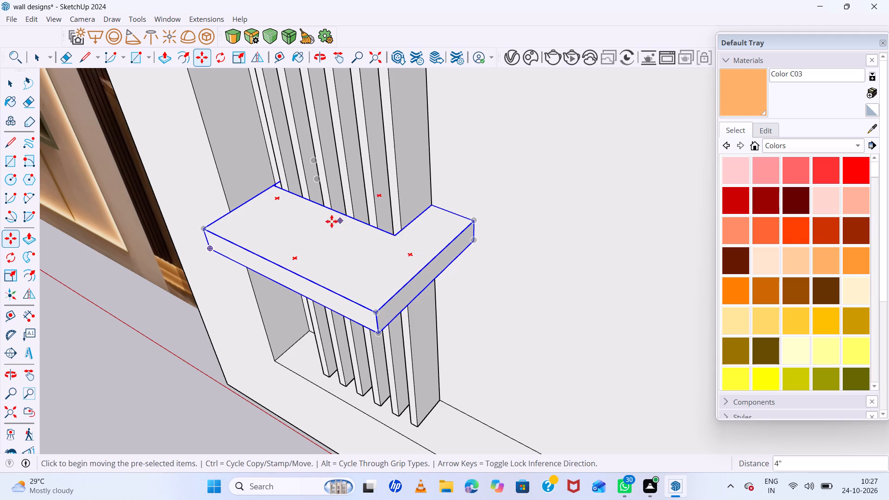
scroll(332, 221, down, 7)
middle_drag(396, 255, 476, 222)
scroll(356, 207, down, 11)
middle_drag(467, 236, 504, 210)
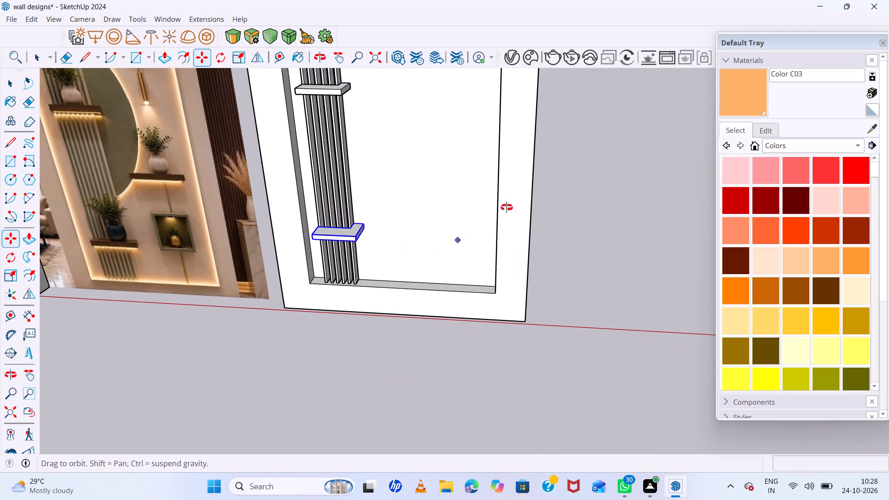
middle_click(505, 209)
key(space)
click(548, 206)
Examine the lower shelf's new placement from several angles and compare both shelves with the reference image.
scroll(393, 256, up, 5)
scroll(344, 245, down, 12)
middle_drag(489, 308, 502, 281)
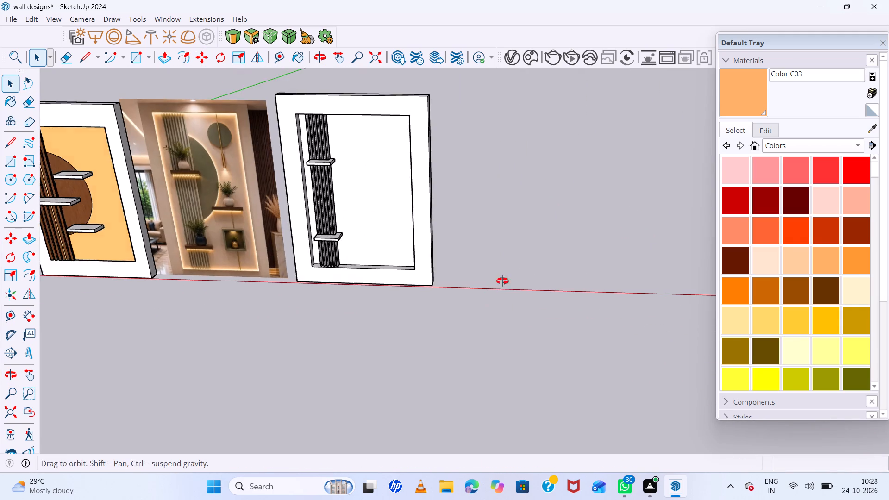
middle_drag(502, 281, 530, 160)
middle_click(536, 114)
scroll(328, 188, up, 4)
middle_drag(333, 202, 359, 208)
middle_click(360, 208)
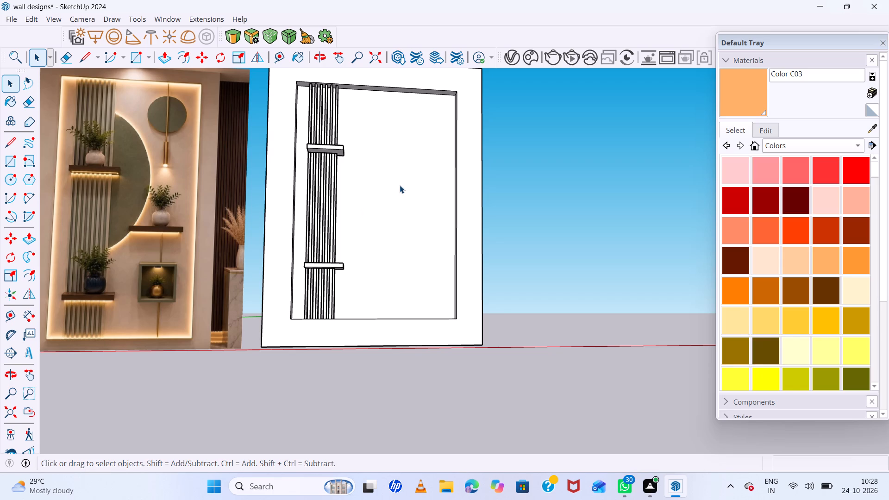
scroll(353, 288, down, 7)
scroll(357, 289, up, 5)
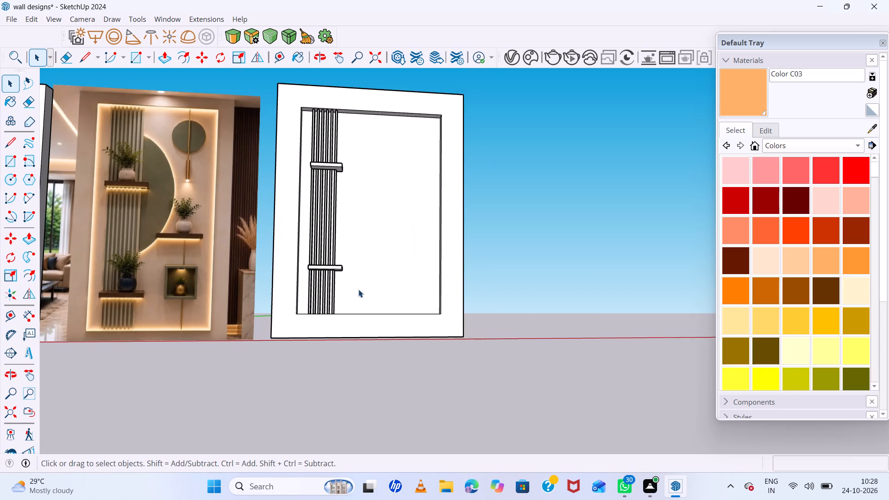
middle_drag(402, 306, 213, 321)
middle_click(213, 321)
scroll(335, 257, up, 2)
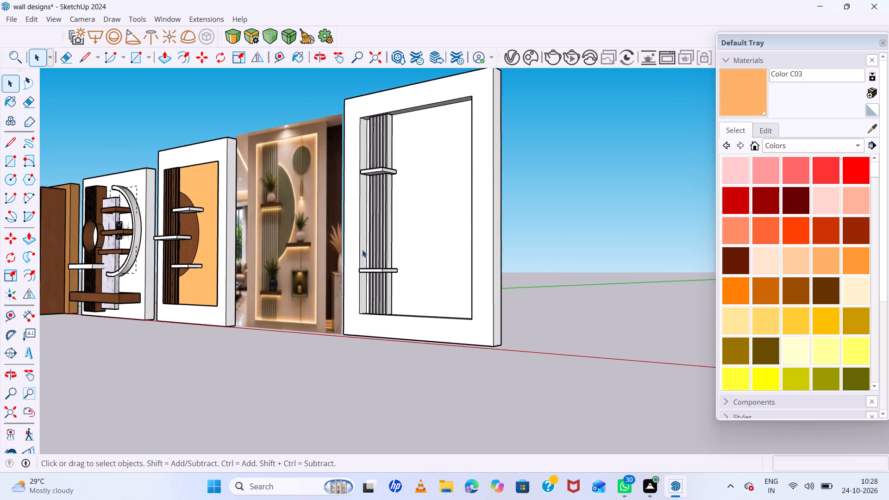
scroll(362, 250, up, 3)
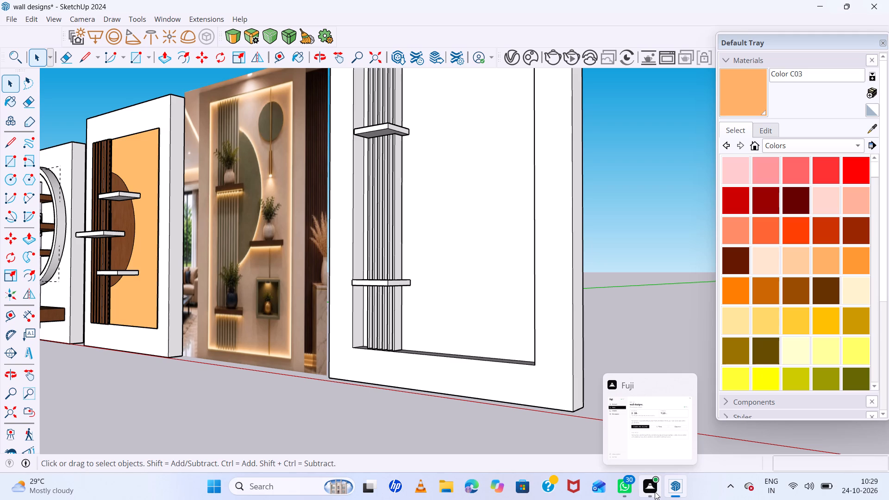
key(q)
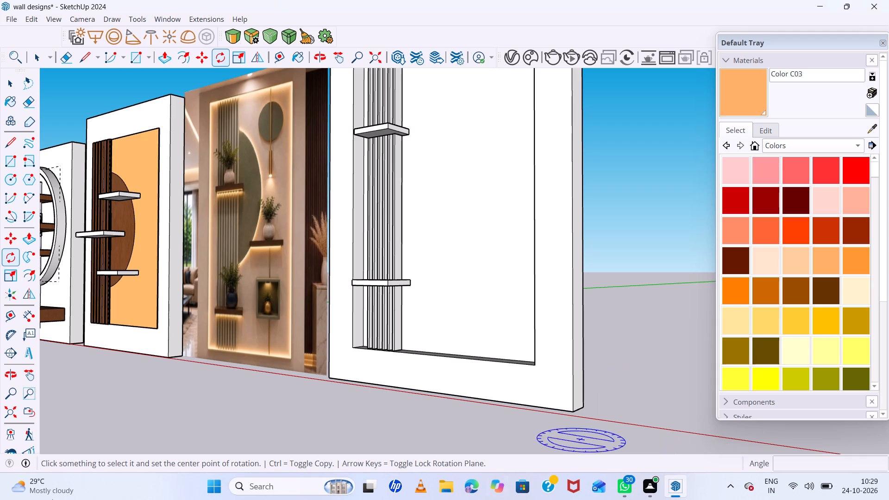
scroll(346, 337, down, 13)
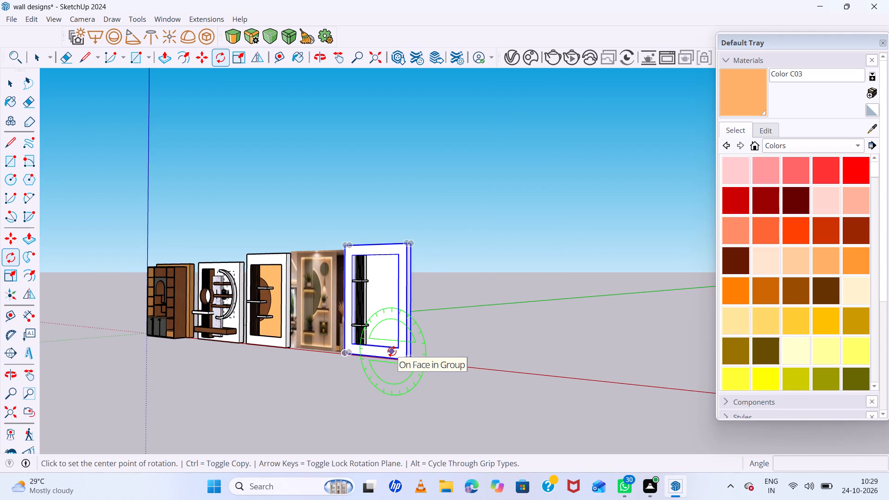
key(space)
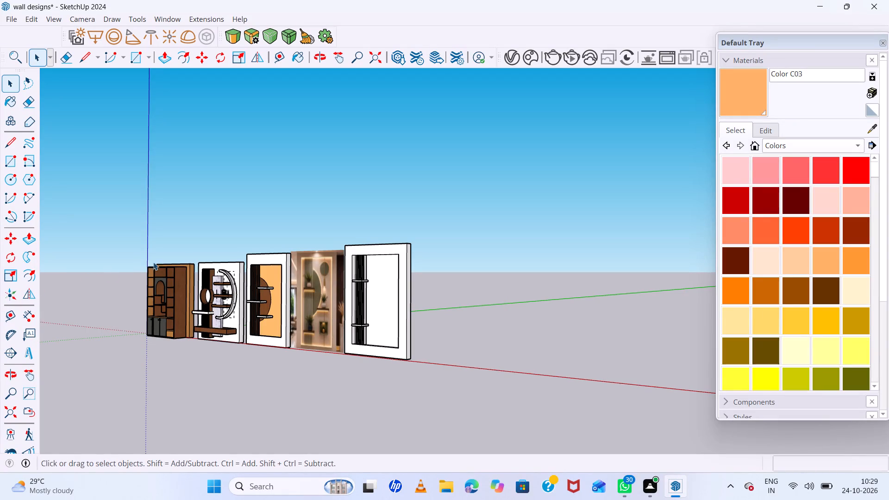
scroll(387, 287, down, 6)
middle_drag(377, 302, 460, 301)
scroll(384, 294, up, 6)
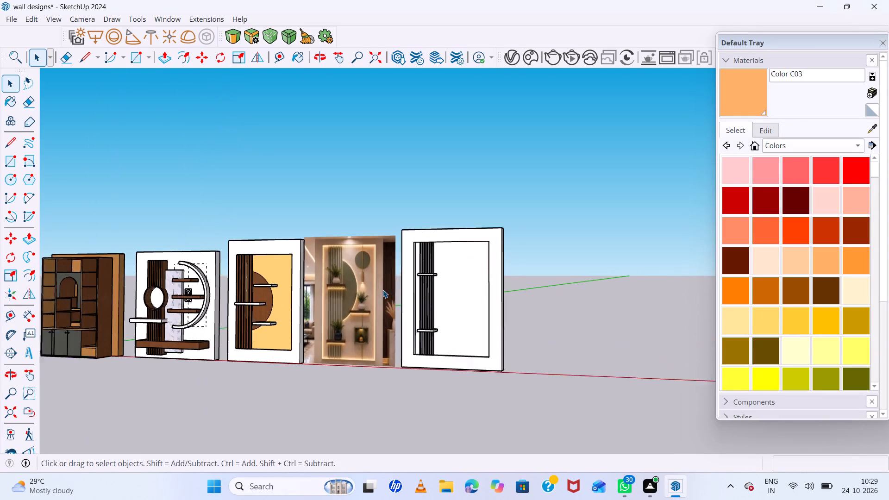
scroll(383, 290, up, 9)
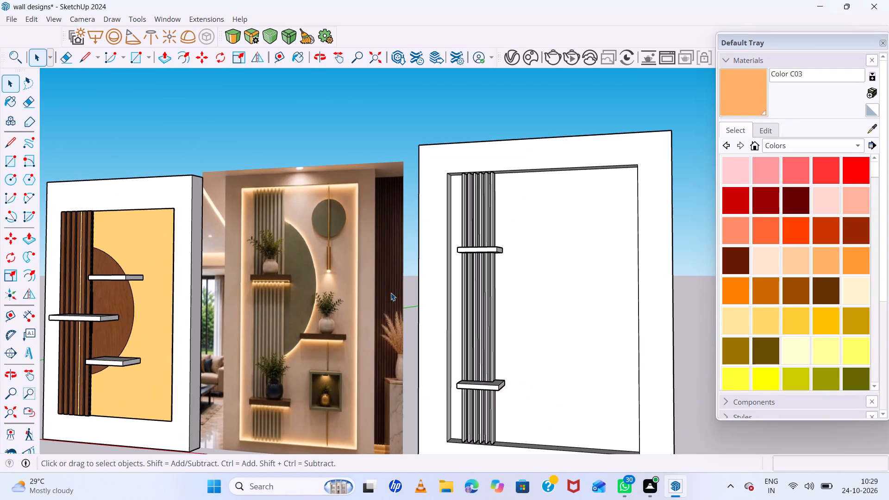
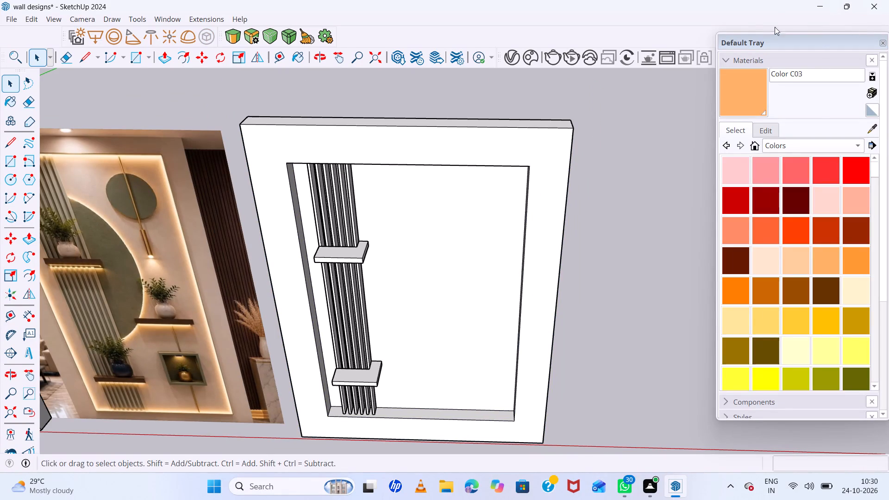
Examine the fourth wall's strips and shelves from several angles against the half-round shape in the reference image.
scroll(436, 254, down, 6)
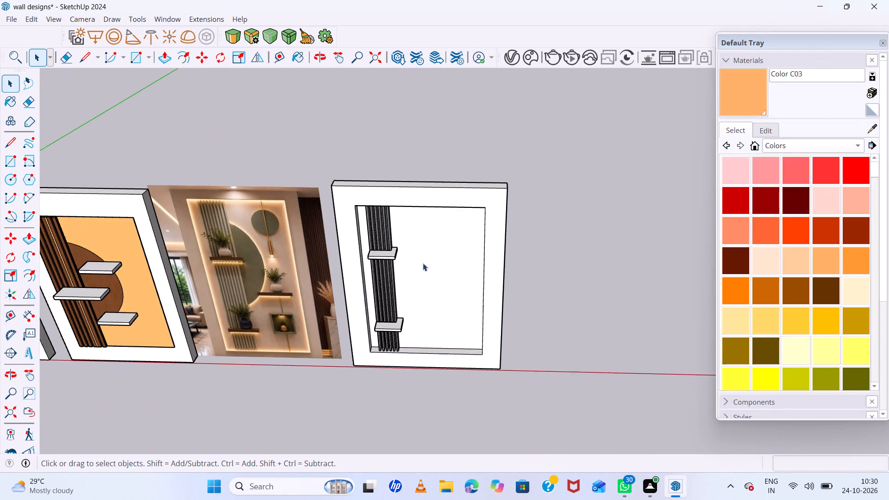
middle_drag(439, 319, 395, 151)
scroll(394, 151, down, 1)
scroll(395, 349, up, 5)
scroll(366, 262, up, 6)
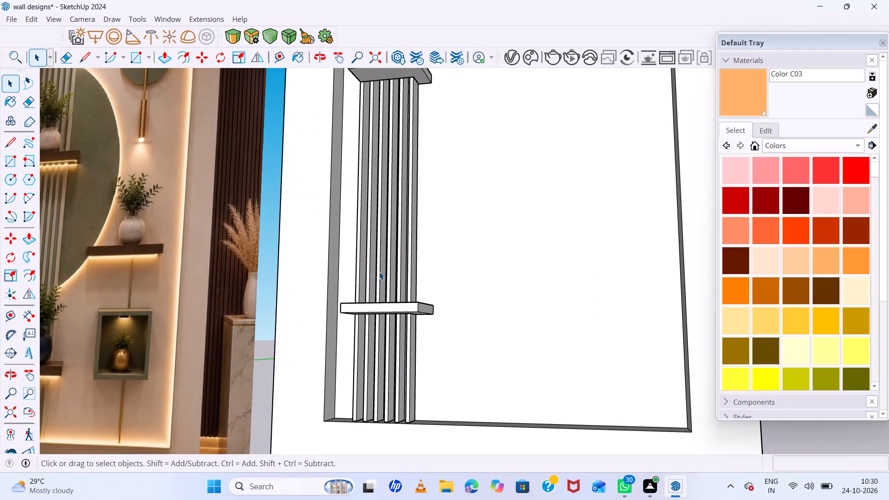
scroll(412, 260, down, 8)
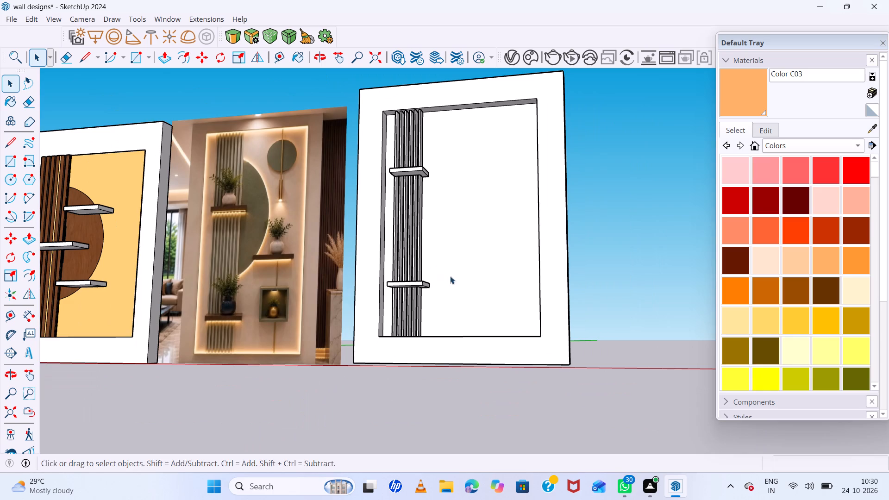
middle_drag(450, 276, 422, 307)
scroll(426, 233, up, 6)
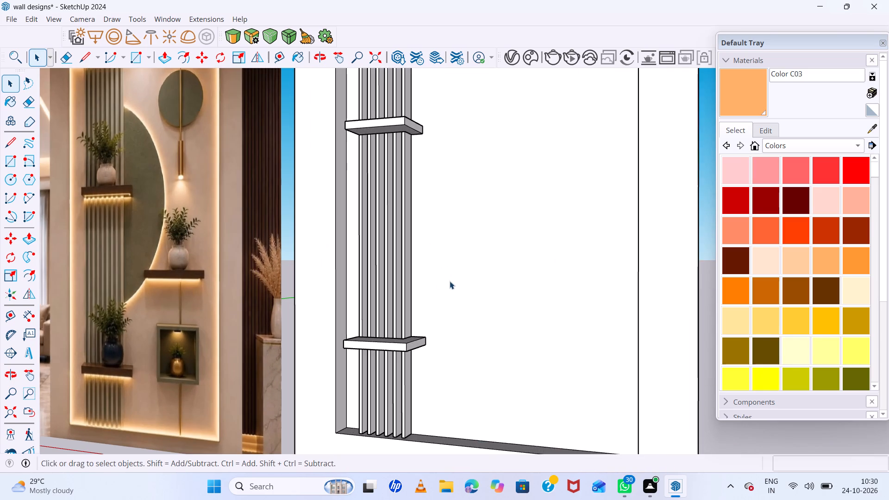
scroll(405, 250, down, 5)
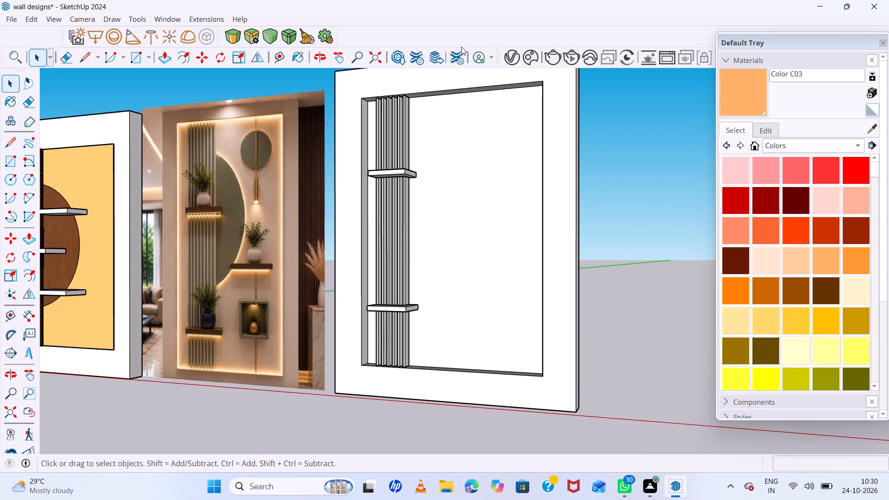
Draw a two-point arc along the last strip's edge, bulging about 2' 2" into the recessed panel, and set it to 50 segments.
key(a)
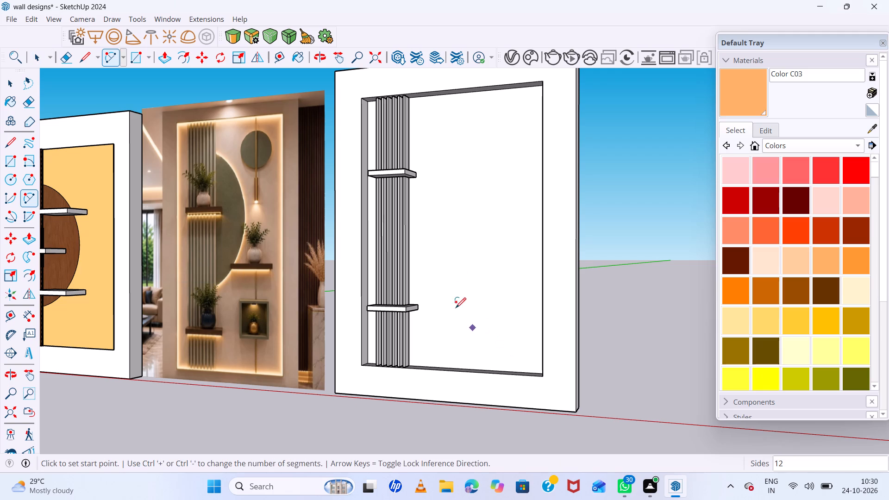
scroll(432, 276, up, 6)
click(394, 279)
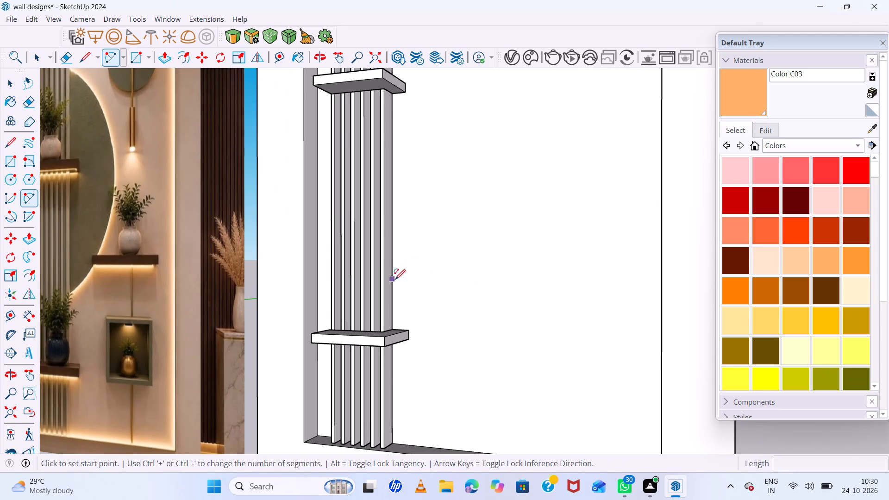
scroll(458, 285, down, 11)
scroll(443, 162, up, 9)
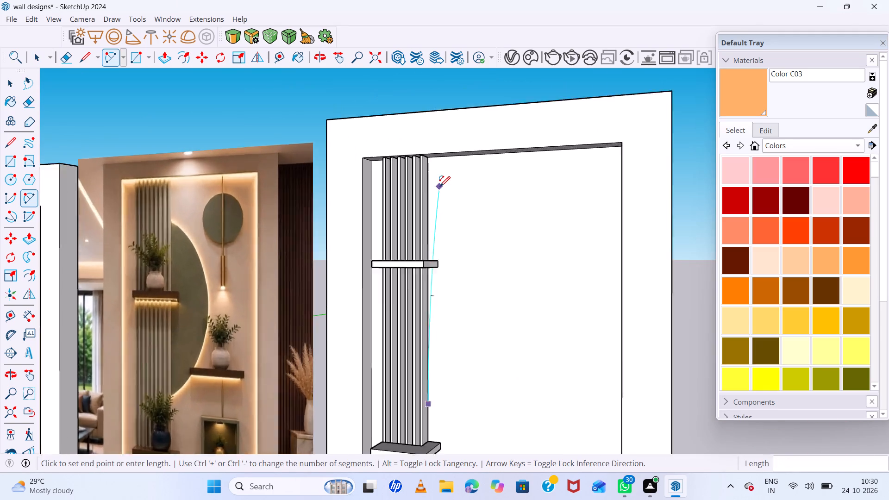
scroll(440, 187, up, 1)
click(424, 205)
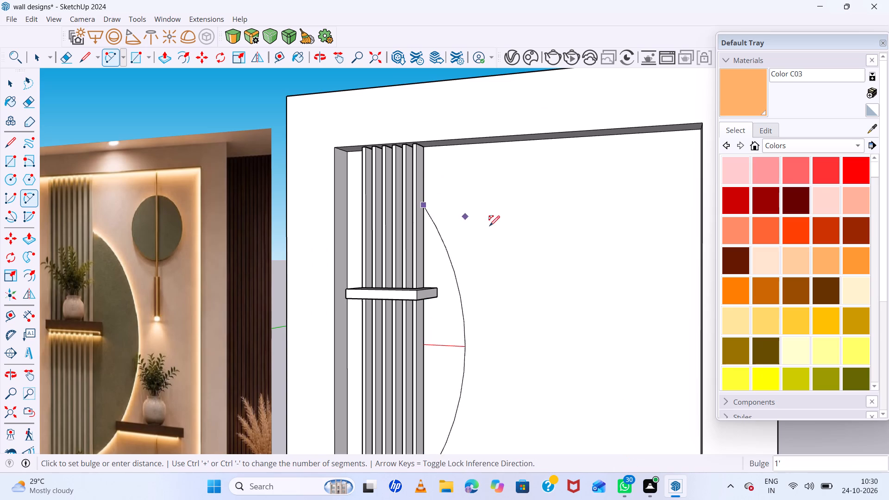
scroll(521, 239, down, 4)
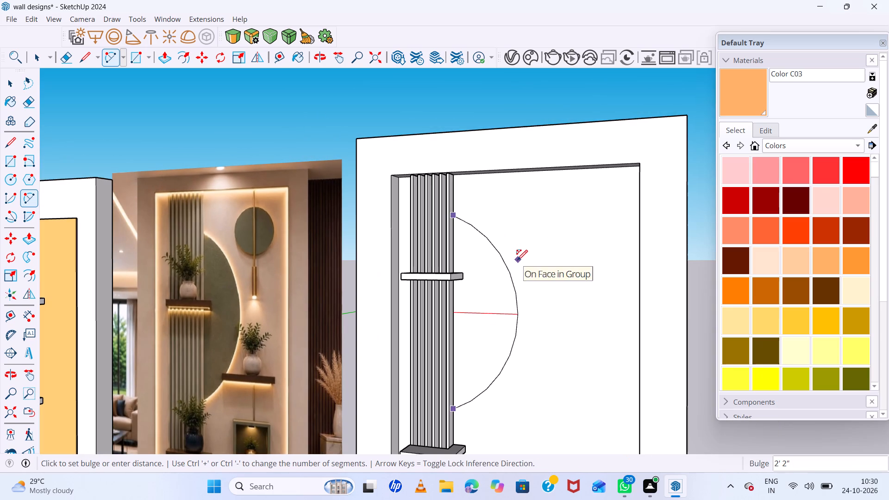
click(517, 260)
text(50s)
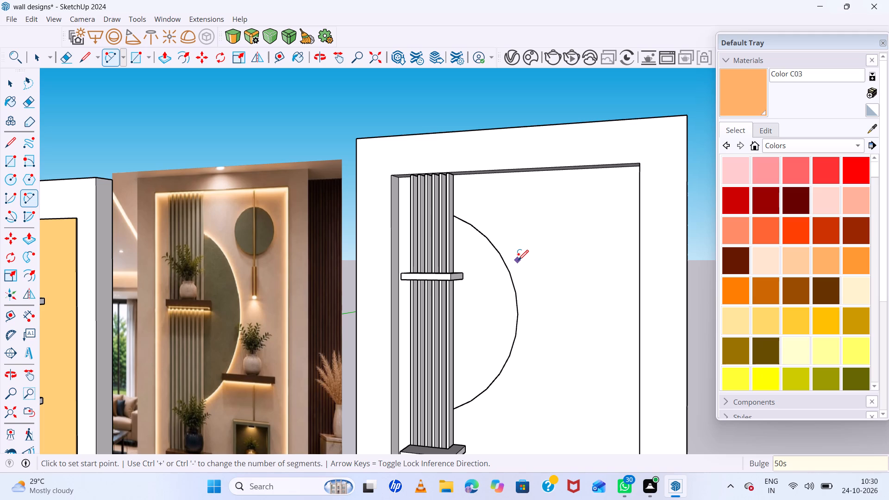
key(Return)
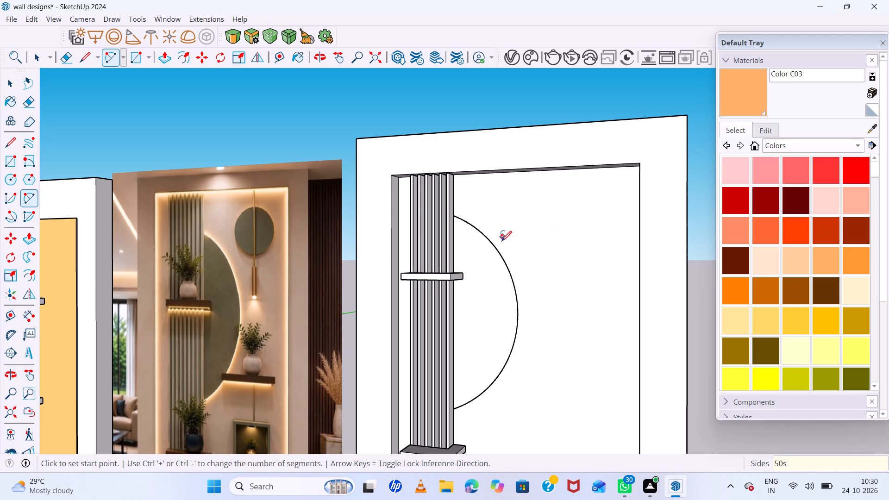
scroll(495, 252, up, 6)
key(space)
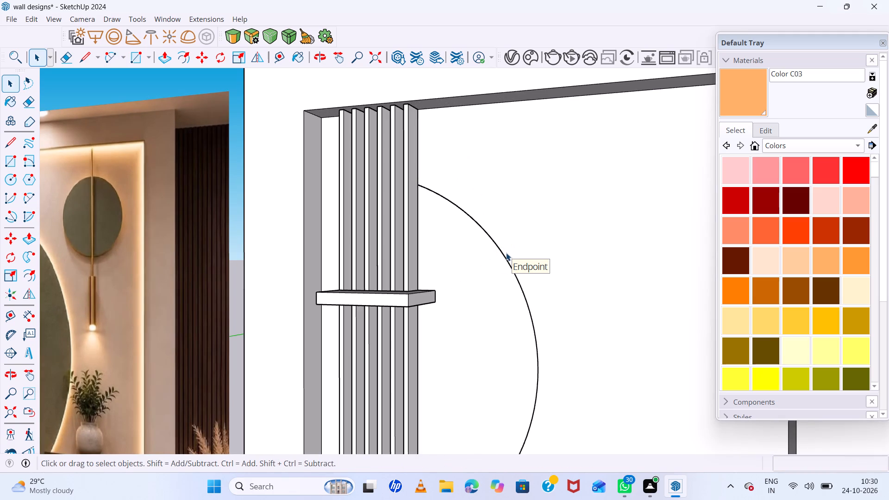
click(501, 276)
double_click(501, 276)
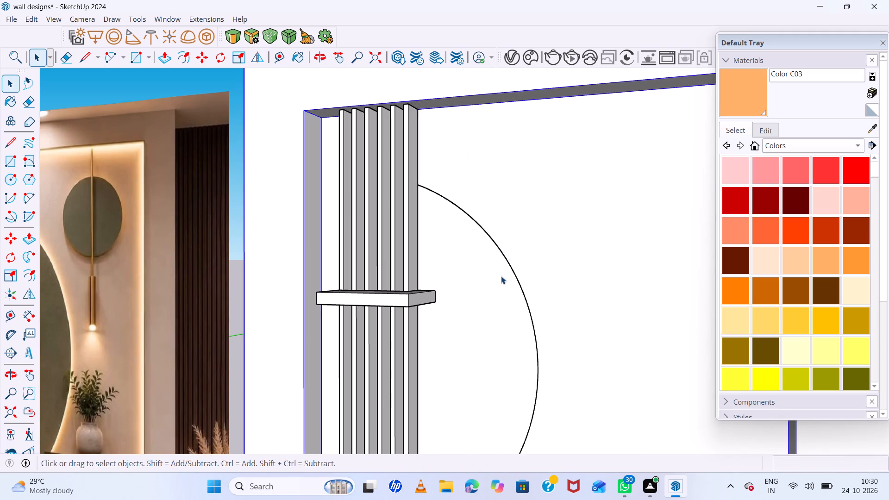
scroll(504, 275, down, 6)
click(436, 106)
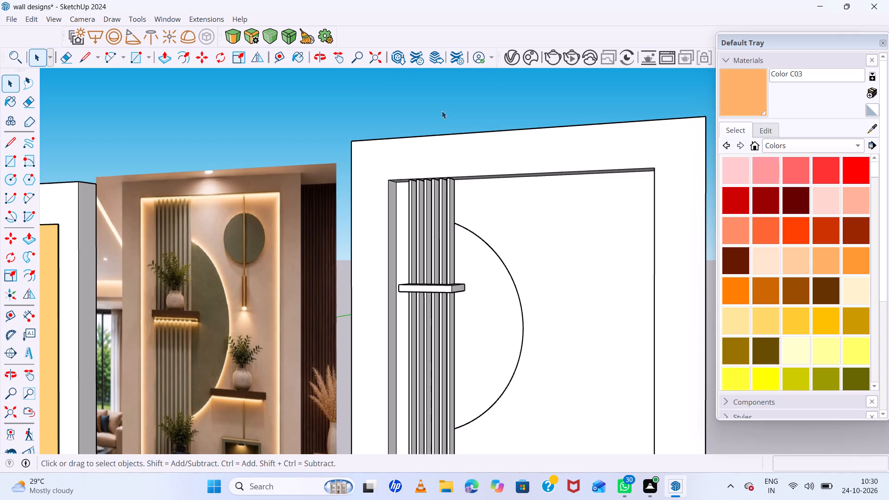
Close the arc with a straight line about 6' 4" long between its two endpoints, along the last strip.
key(l)
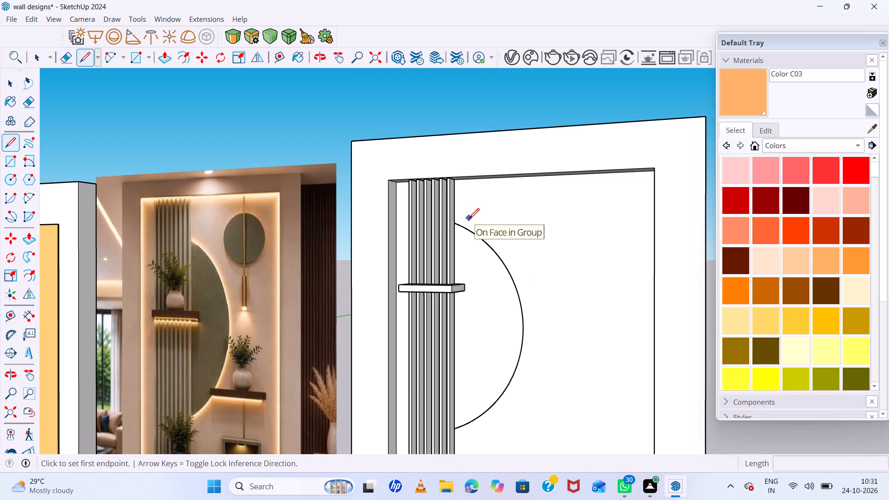
scroll(451, 232, up, 5)
middle_drag(486, 245, 449, 210)
scroll(449, 210, down, 1)
scroll(451, 214, up, 6)
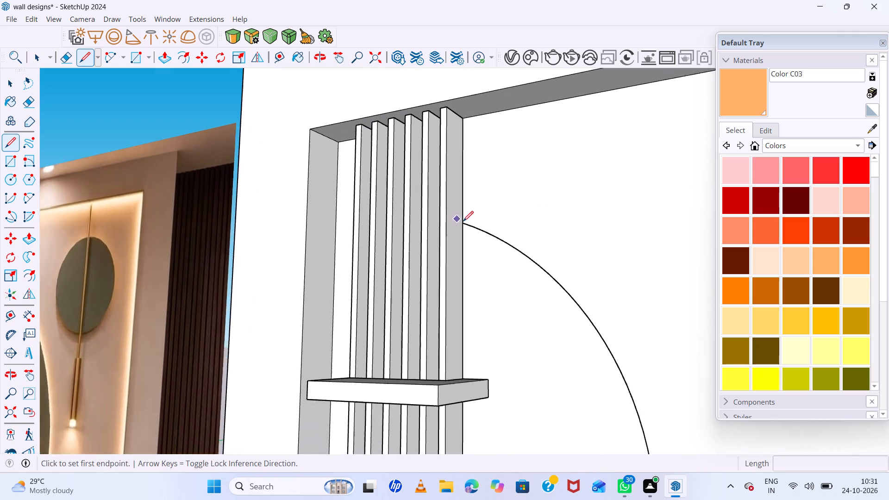
click(468, 225)
scroll(519, 240, down, 15)
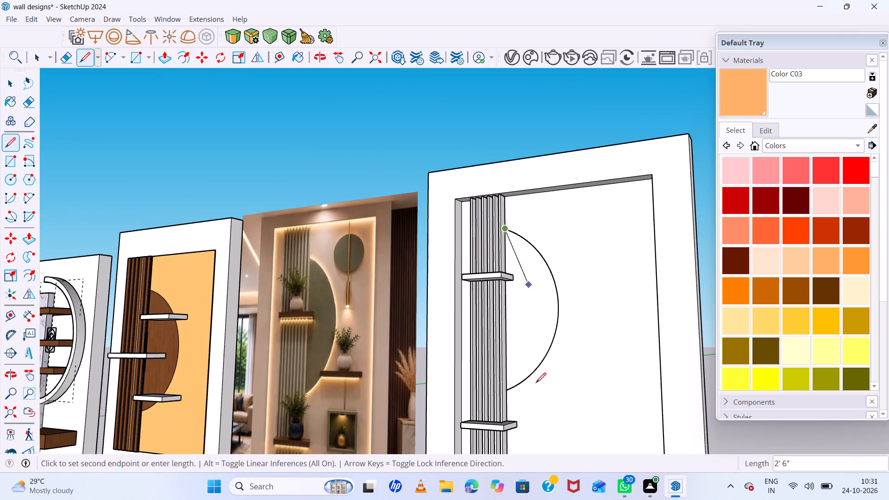
scroll(518, 488, up, 6)
scroll(474, 429, up, 6)
scroll(546, 381, up, 6)
scroll(515, 351, up, 5)
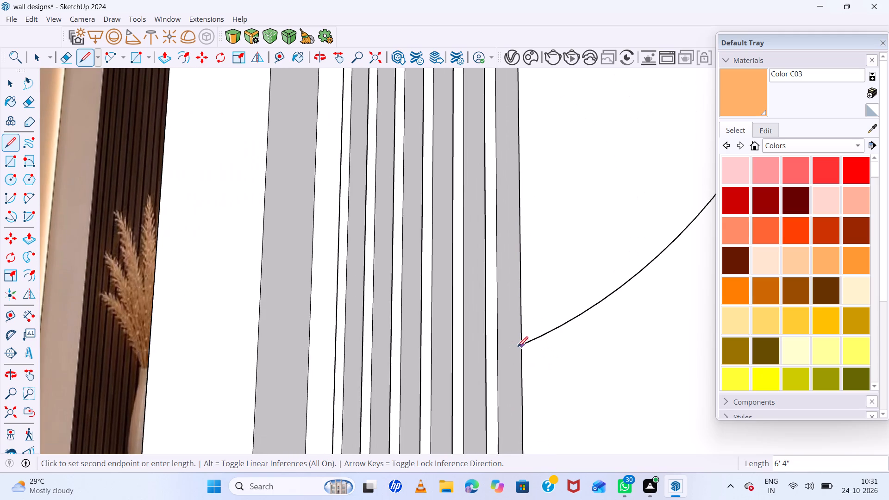
click(518, 346)
Extrude the half-round face 1" out from the recessed panel with Push/Pull.
scroll(522, 348, down, 13)
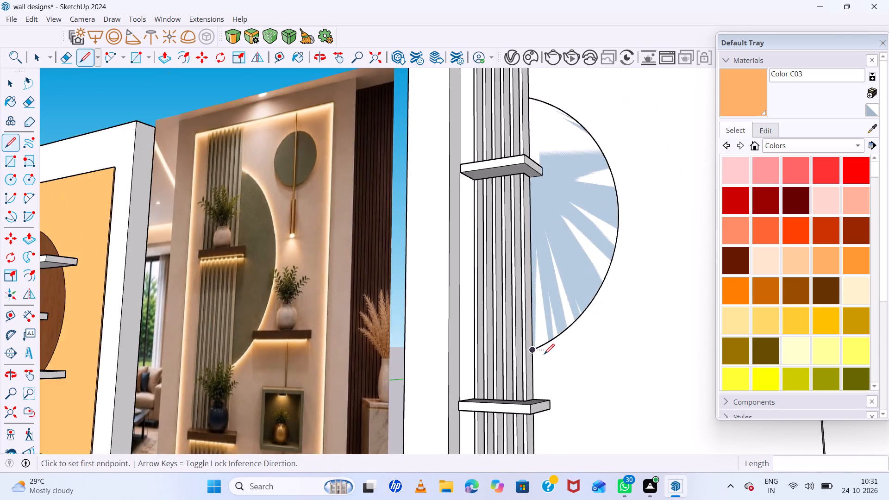
scroll(544, 354, down, 8)
key(p)
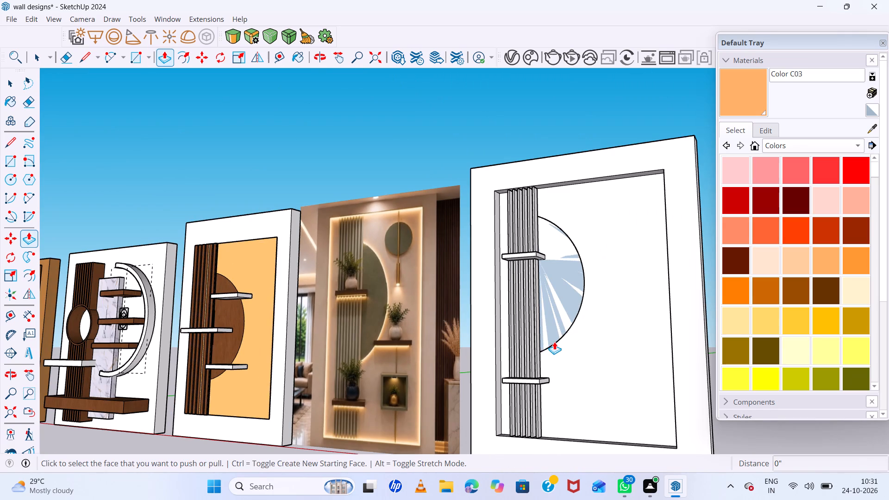
click(569, 281)
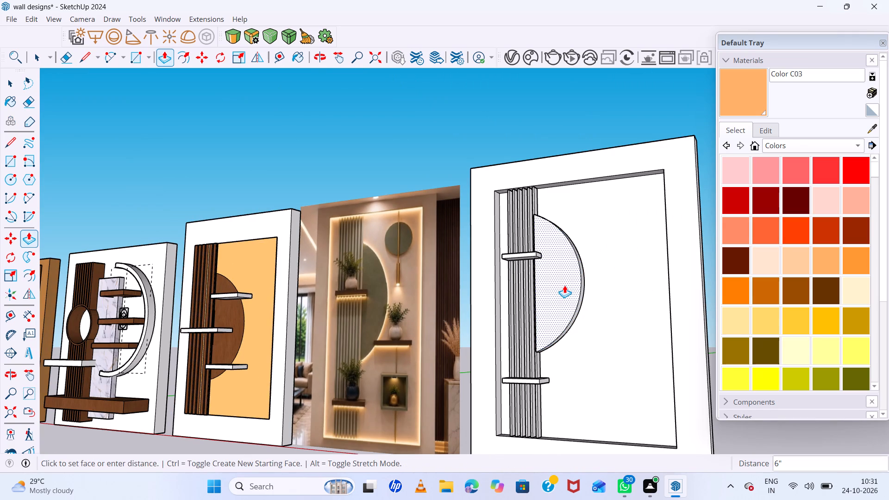
scroll(565, 284, up, 8)
middle_drag(566, 281, 578, 332)
middle_click(578, 332)
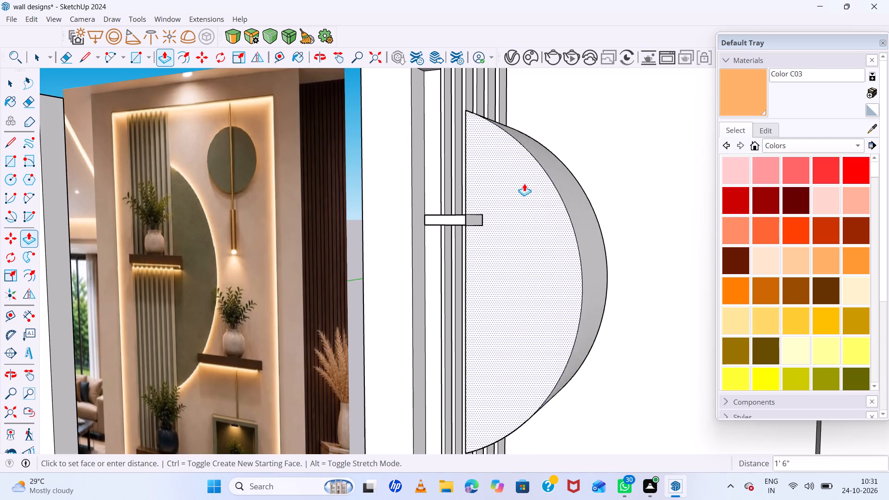
scroll(524, 183, up, 6)
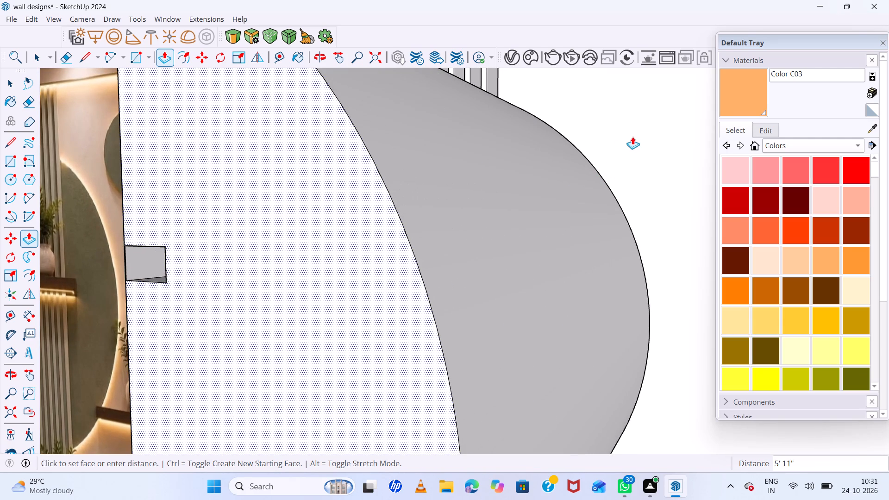
key(1)
key(Return)
scroll(547, 173, down, 7)
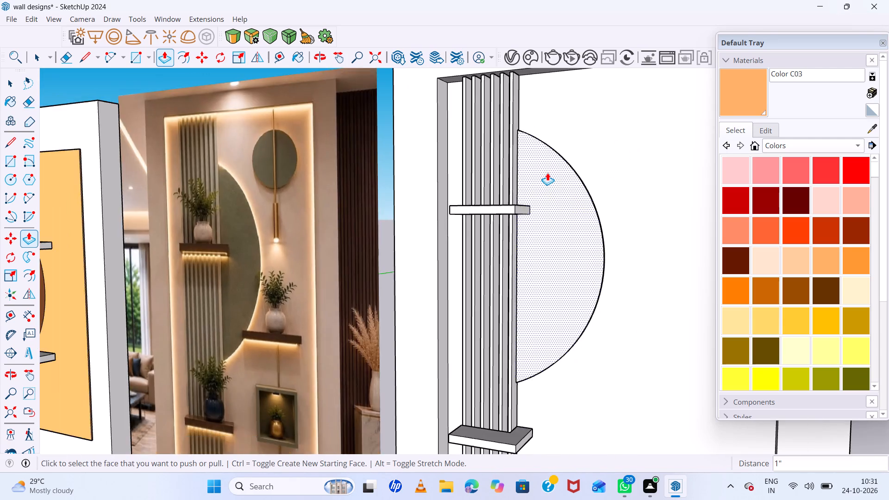
scroll(547, 173, down, 8)
middle_drag(592, 228, 638, 305)
scroll(552, 185, up, 7)
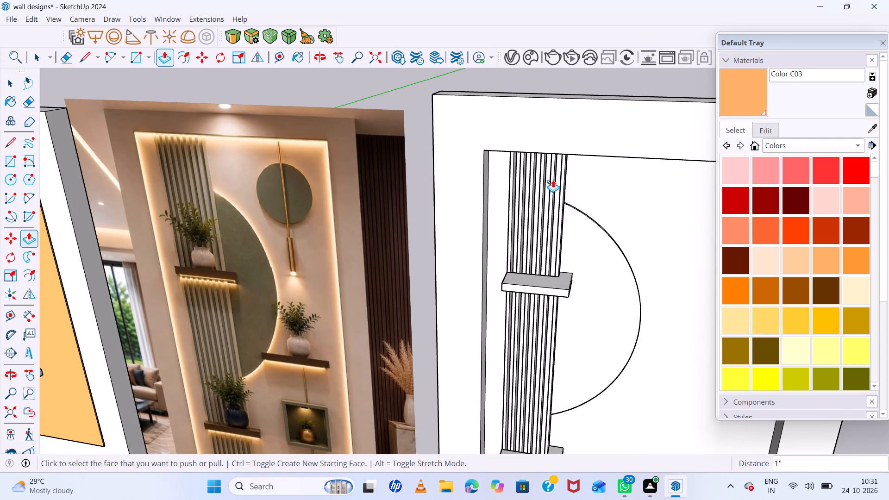
key(space)
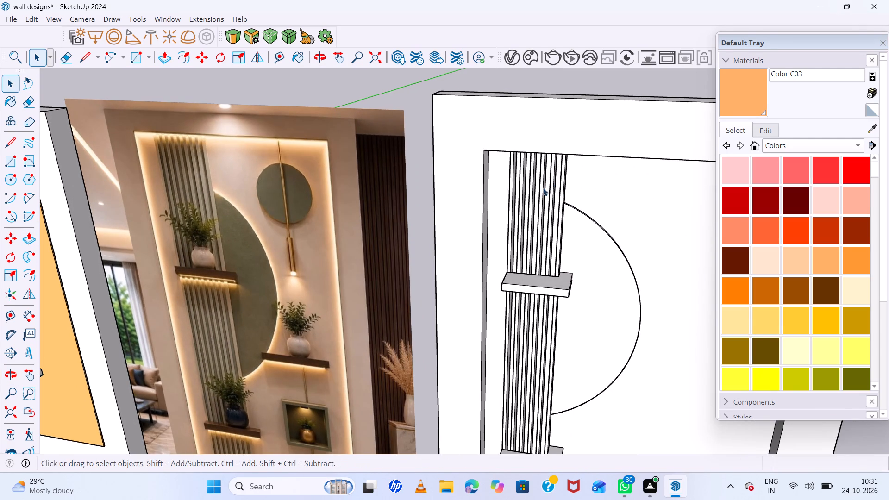
Examine the round disc in the reference image and compare its position with the fourth wall's recessed panel.
scroll(460, 361, down, 6)
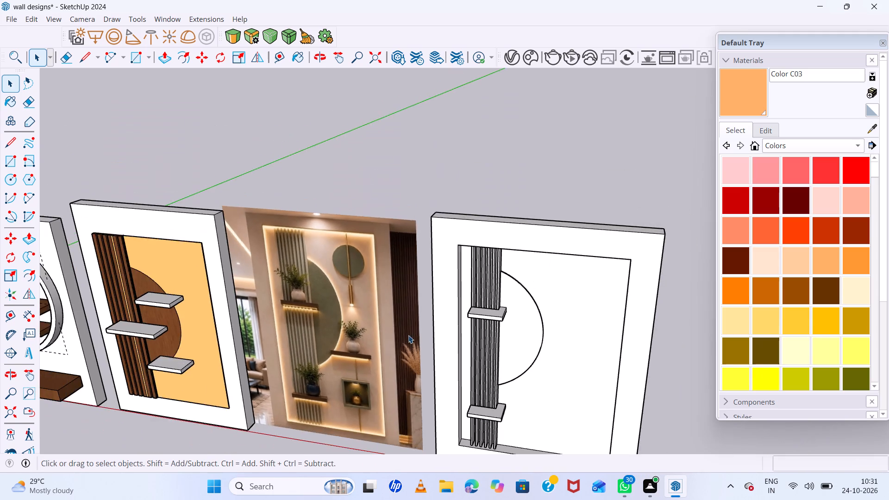
scroll(409, 323, down, 5)
middle_drag(485, 364, 557, 291)
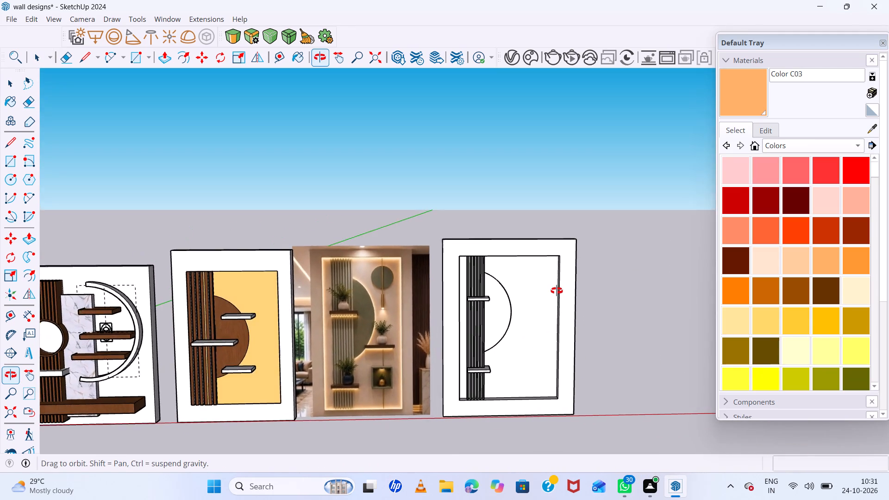
middle_click(557, 291)
middle_drag(557, 291, 557, 292)
scroll(444, 319, up, 13)
scroll(247, 297, up, 6)
scroll(246, 292, down, 7)
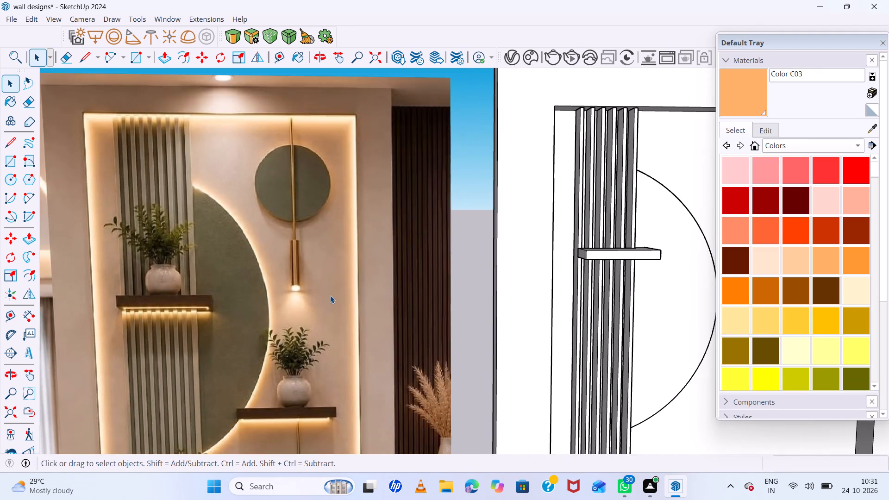
scroll(332, 297, up, 1)
scroll(268, 264, down, 13)
middle_drag(445, 269, 403, 252)
middle_click(403, 252)
scroll(439, 233, up, 3)
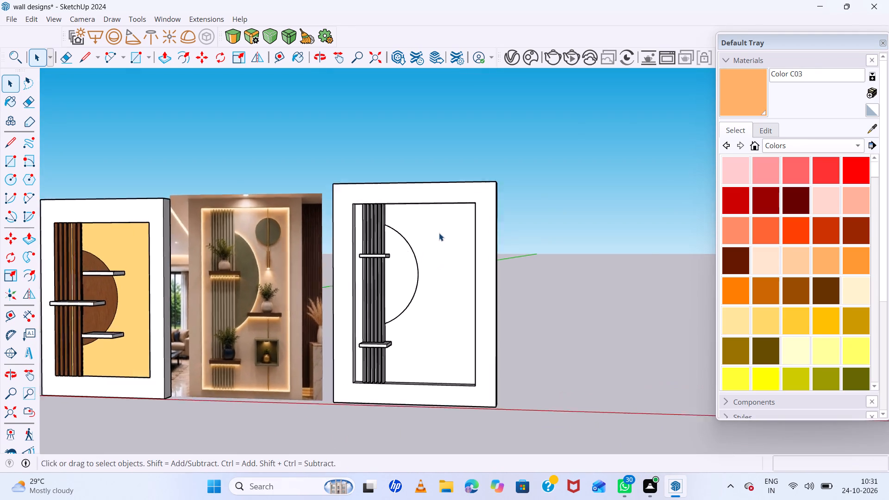
scroll(439, 233, up, 10)
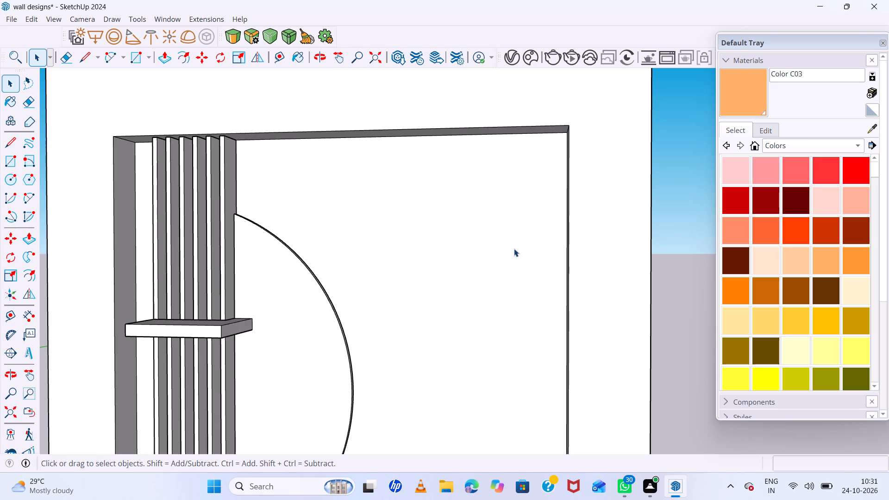
Draw a circle for the reference's round disc on the upper part of the recessed panel.
key(c)
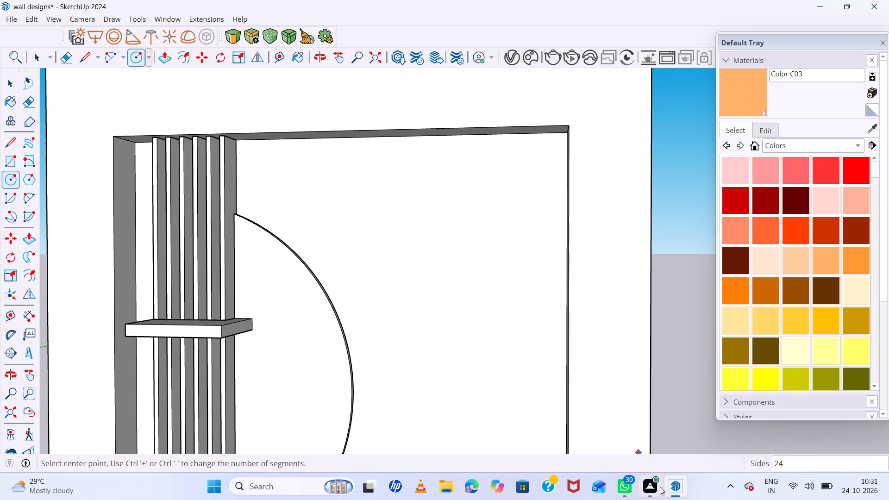
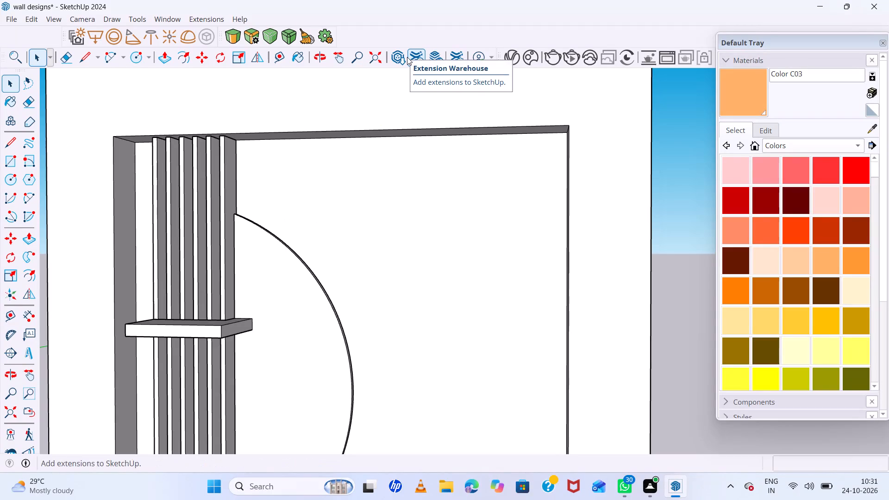
Draw a circle of about 11" radius with 50 segments on the upper part of the recessed panel for the round disc.
key(c)
scroll(455, 203, down, 6)
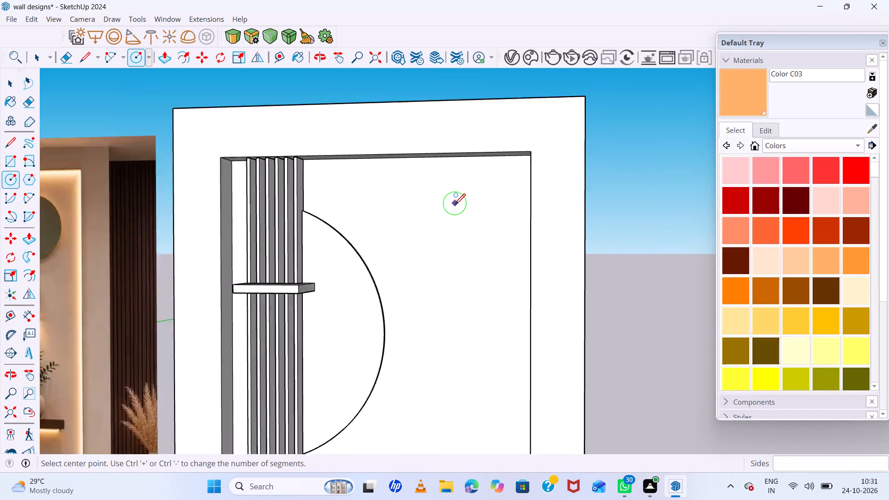
scroll(453, 208, down, 7)
scroll(442, 244, up, 7)
scroll(466, 201, up, 5)
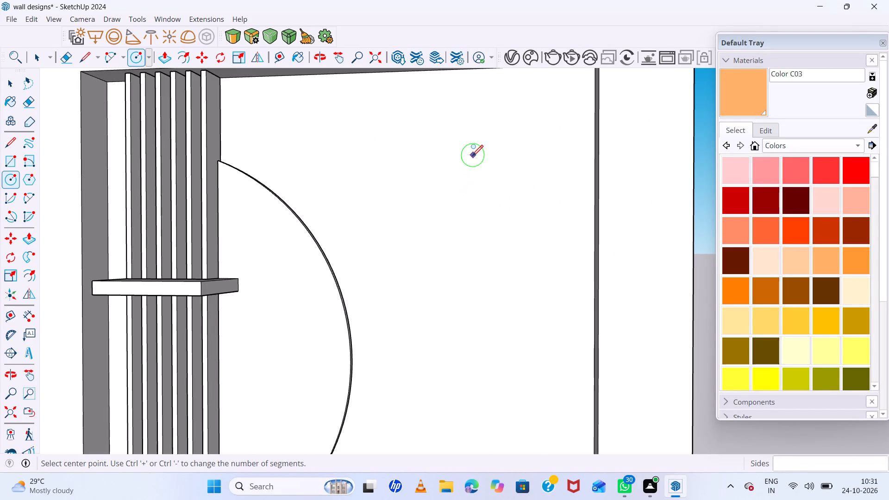
click(472, 155)
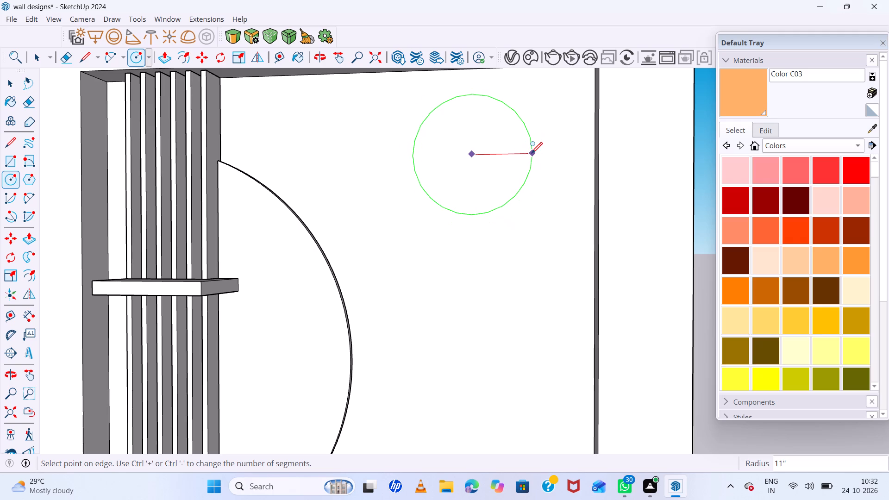
click(532, 152)
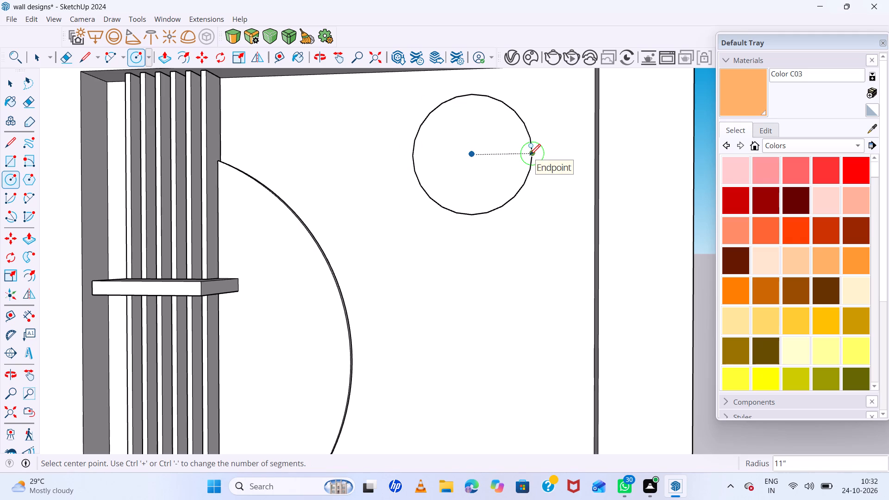
key(5)
key(0)
key(s)
key(Return)
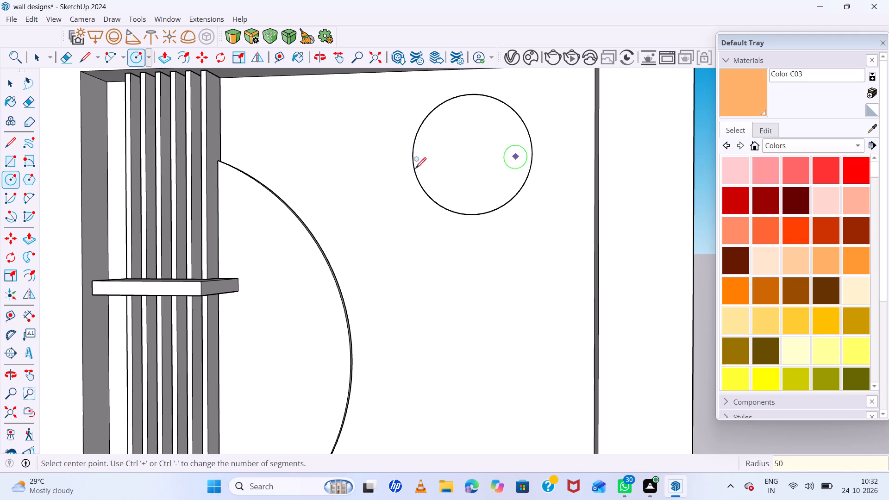
Extrude the round disc 1" out from the recessed panel with Push/Pull.
scroll(392, 158, down, 13)
middle_drag(421, 163, 553, 162)
scroll(490, 156, up, 6)
scroll(437, 157, up, 4)
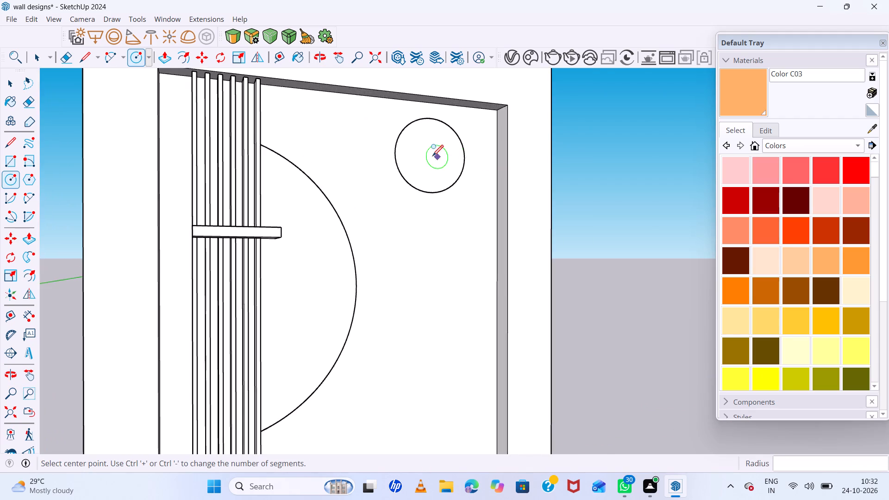
scroll(432, 155, up, 3)
key(p)
click(448, 143)
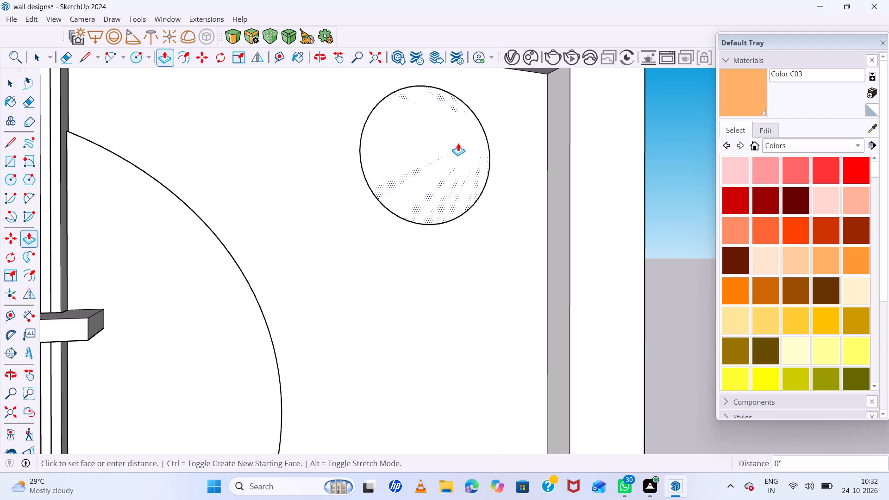
scroll(457, 144, down, 3)
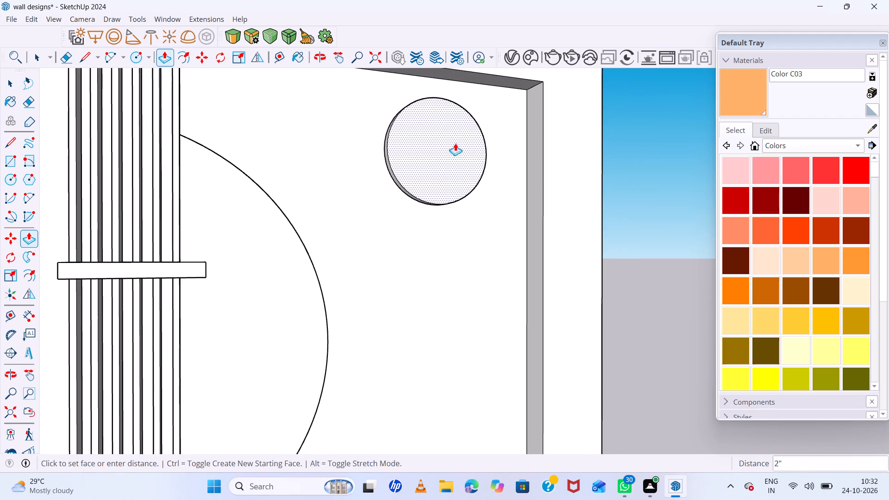
key(1)
key(Return)
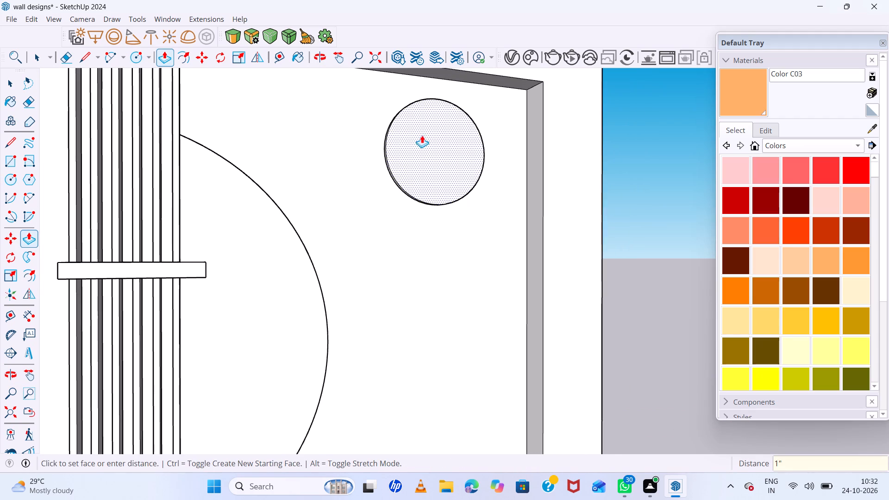
scroll(438, 143, down, 11)
scroll(458, 222, down, 5)
middle_drag(501, 259, 488, 284)
key(space)
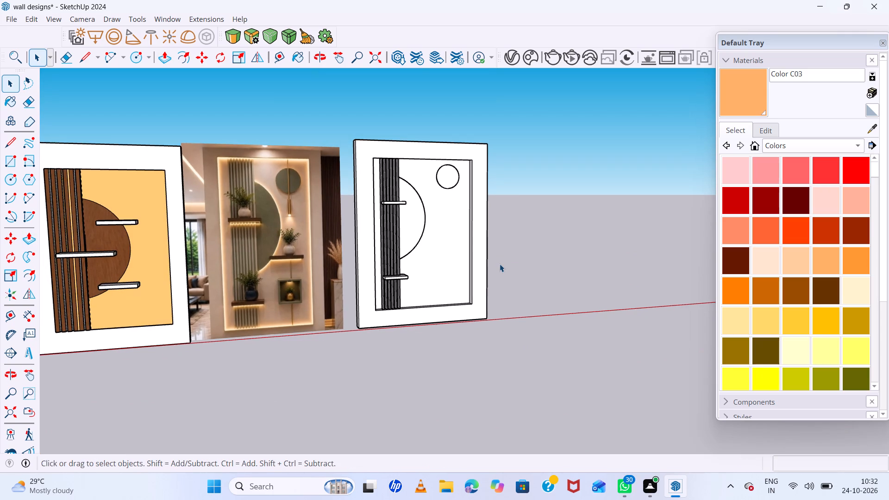
Compare the fourth wall with the reference image, examining the area around the half-round panel's lower edge for the remaining shelf.
scroll(436, 243, up, 11)
middle_drag(459, 272, 458, 272)
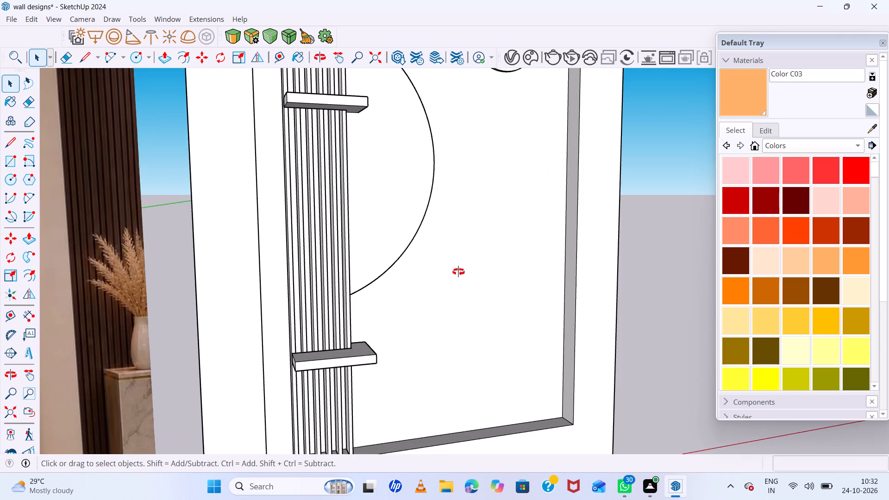
middle_drag(458, 272, 340, 276)
middle_drag(325, 277, 319, 279)
scroll(291, 283, up, 1)
scroll(362, 270, down, 11)
middle_drag(415, 275, 363, 294)
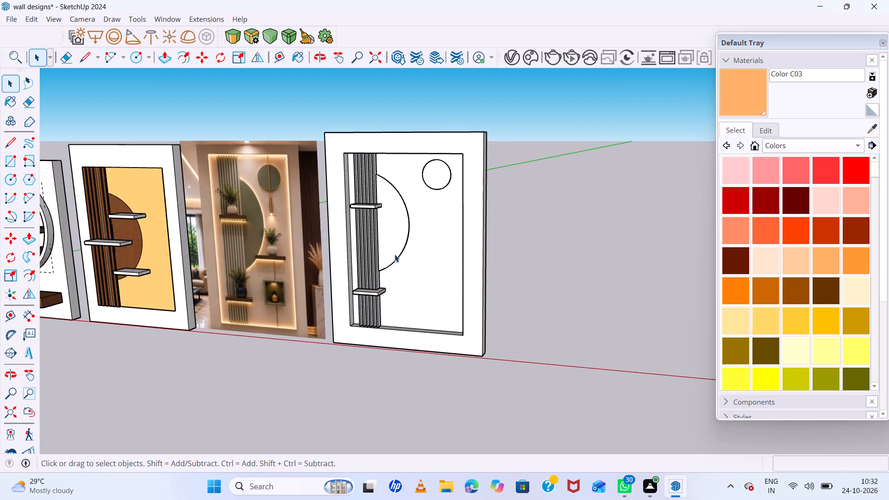
scroll(413, 252, up, 13)
scroll(336, 269, up, 6)
middle_drag(457, 270, 364, 266)
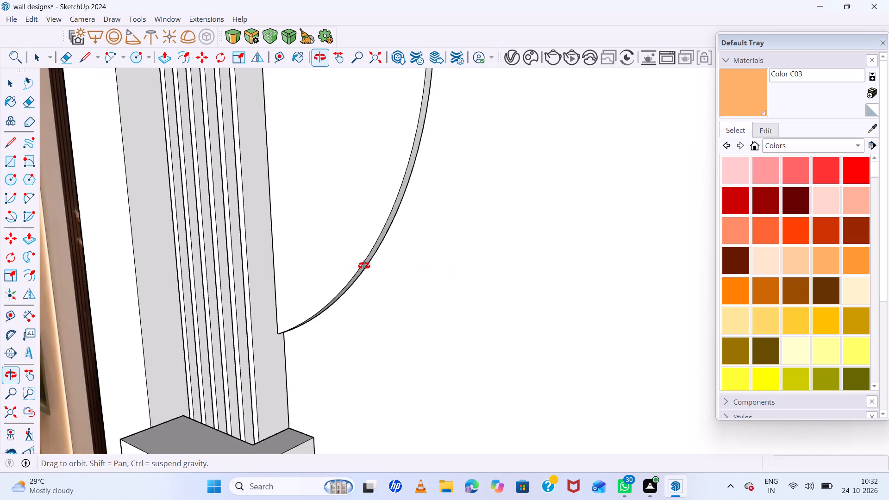
middle_drag(364, 266, 447, 264)
middle_click(447, 264)
scroll(450, 259, up, 1)
scroll(450, 258, down, 13)
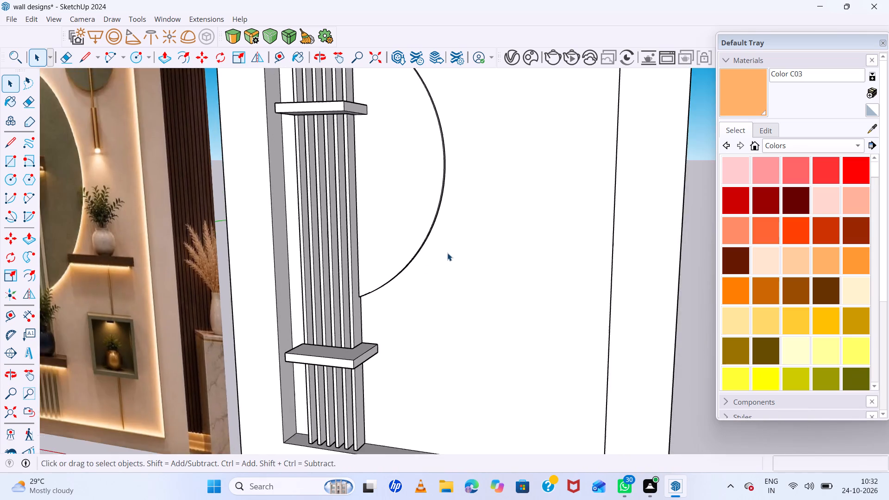
scroll(447, 253, down, 6)
middle_drag(469, 264, 471, 307)
middle_click(471, 307)
scroll(492, 257, up, 8)
scroll(501, 224, down, 8)
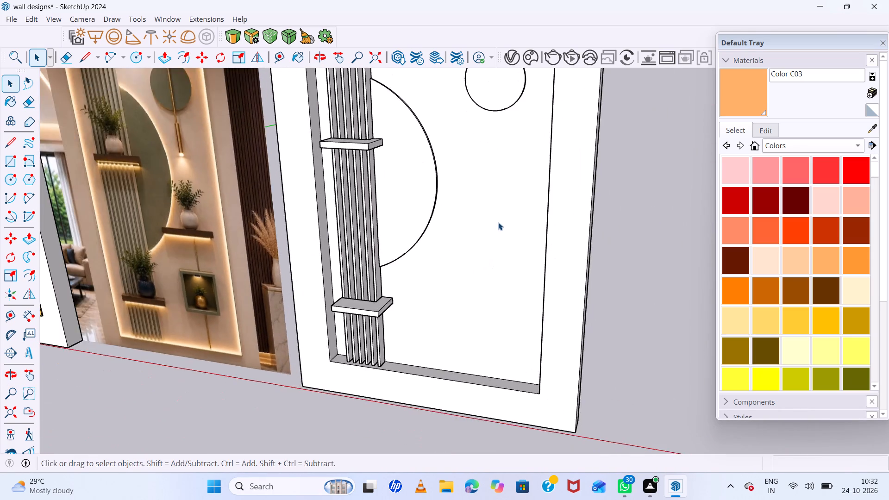
scroll(494, 224, down, 6)
middle_drag(517, 243, 582, 201)
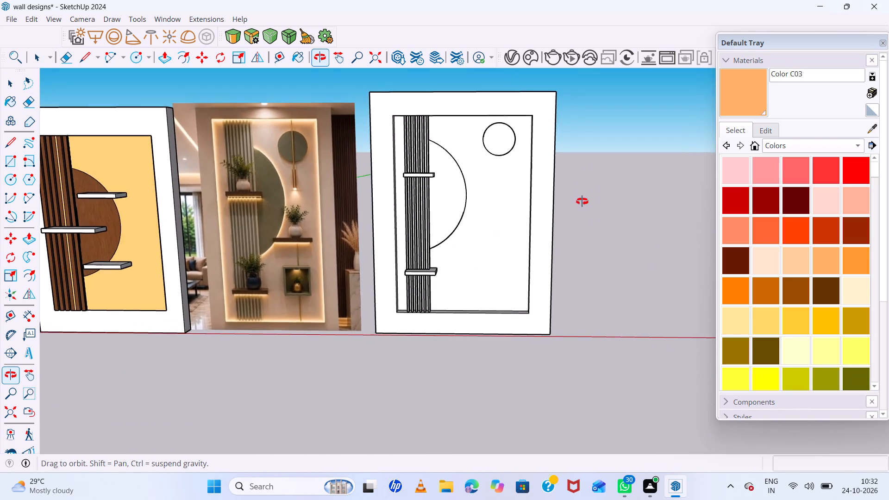
middle_drag(582, 201, 582, 200)
middle_click(582, 200)
scroll(469, 200, up, 6)
scroll(467, 200, down, 5)
middle_drag(466, 210, 420, 194)
middle_click(420, 194)
scroll(440, 220, up, 10)
scroll(478, 248, down, 3)
scroll(489, 289, down, 5)
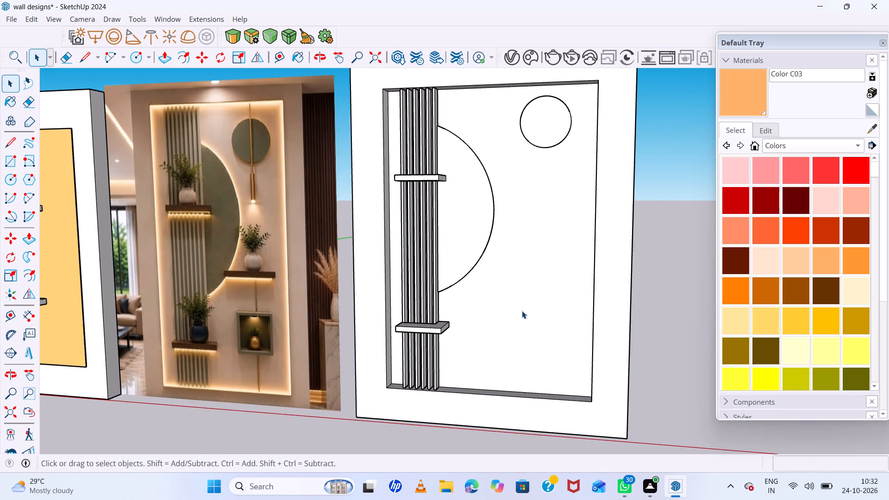
scroll(522, 311, up, 1)
middle_drag(522, 311, 495, 271)
middle_click(489, 274)
scroll(476, 273, up, 6)
middle_drag(513, 275, 496, 274)
middle_click(496, 274)
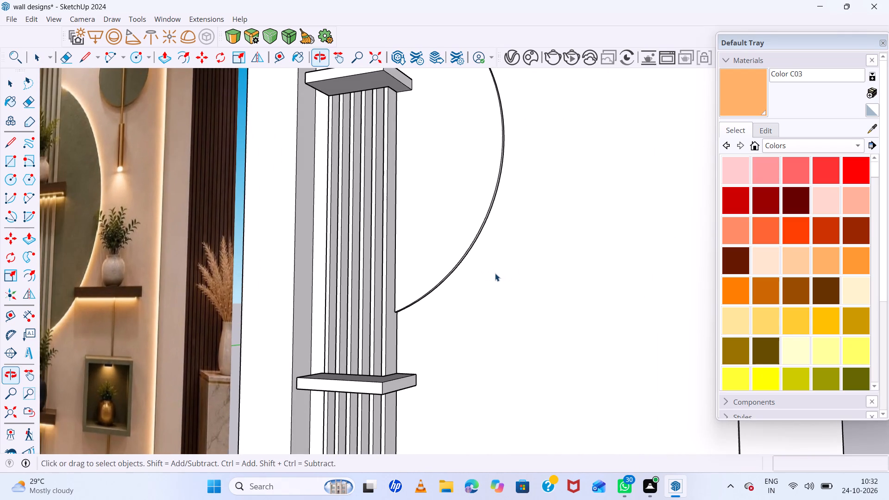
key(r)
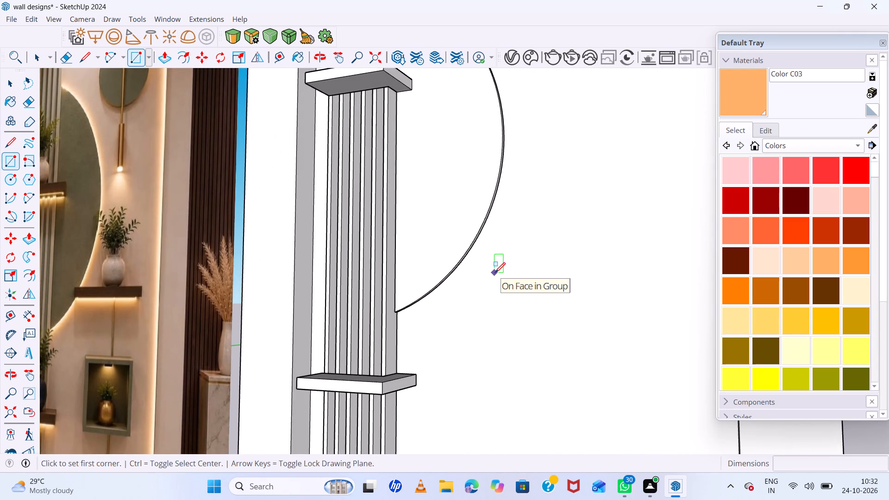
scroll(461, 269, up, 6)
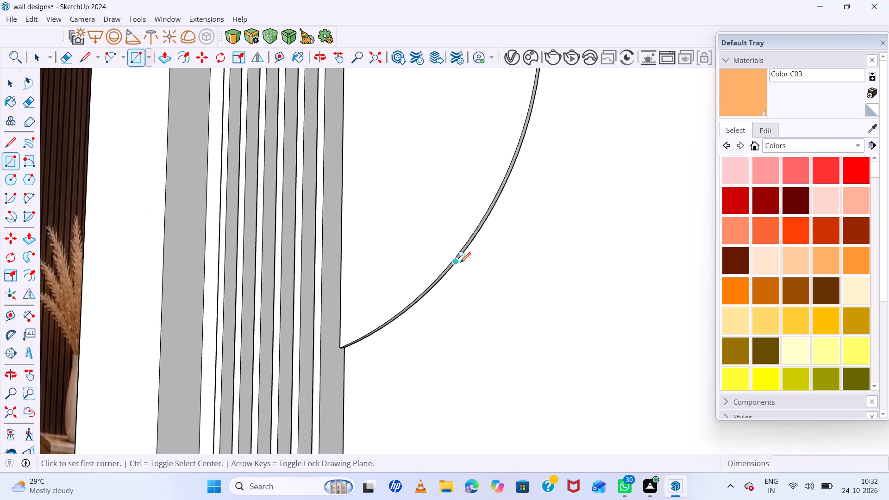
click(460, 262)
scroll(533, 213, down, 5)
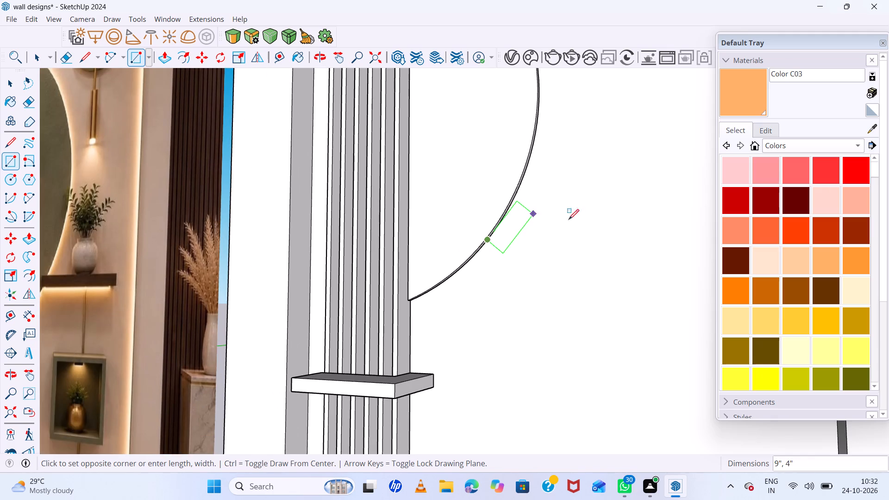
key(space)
Draw a rectangle about 4' by 8" for the third shelf on the recessed panel, starting at the half-round's lower arc.
text(r)
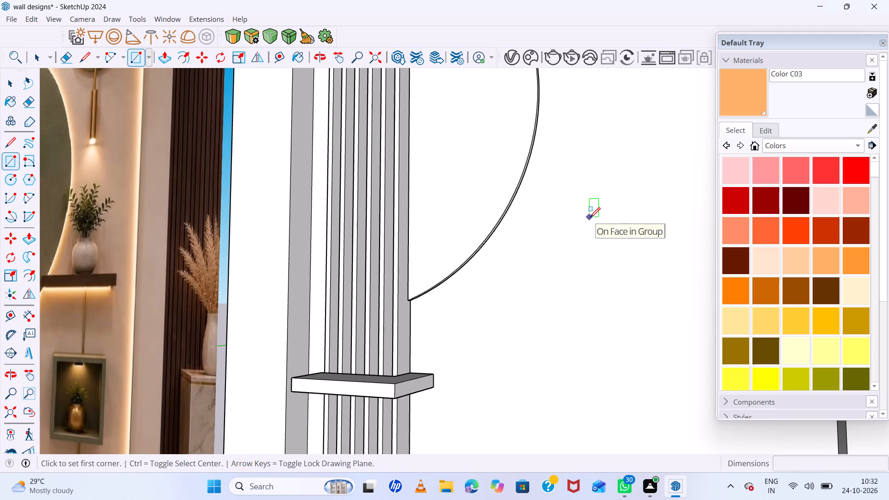
click(492, 253)
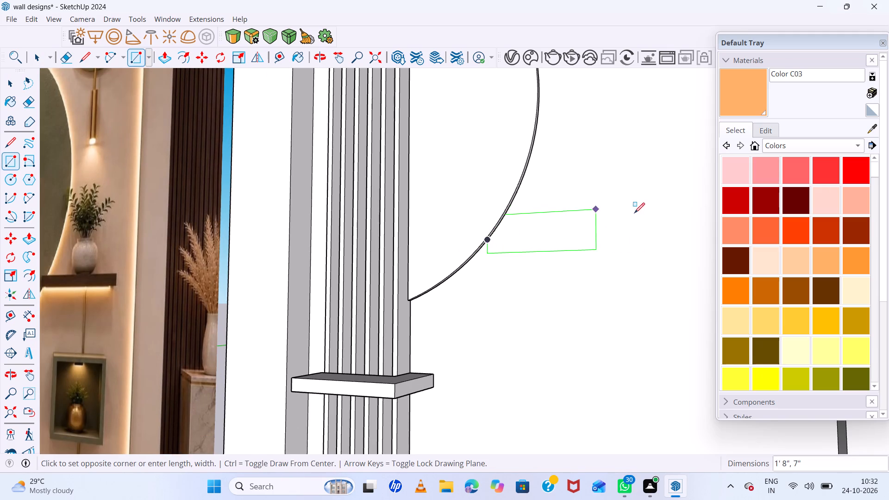
scroll(646, 212, down, 14)
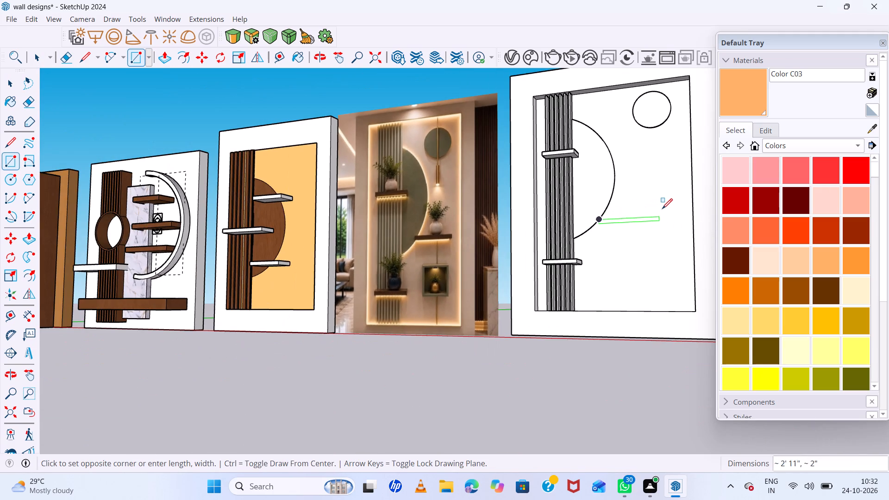
scroll(664, 209, up, 4)
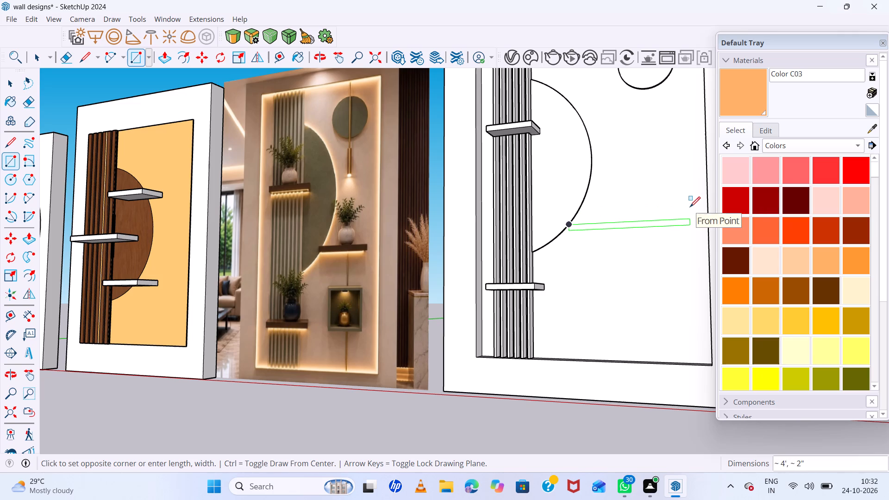
click(690, 206)
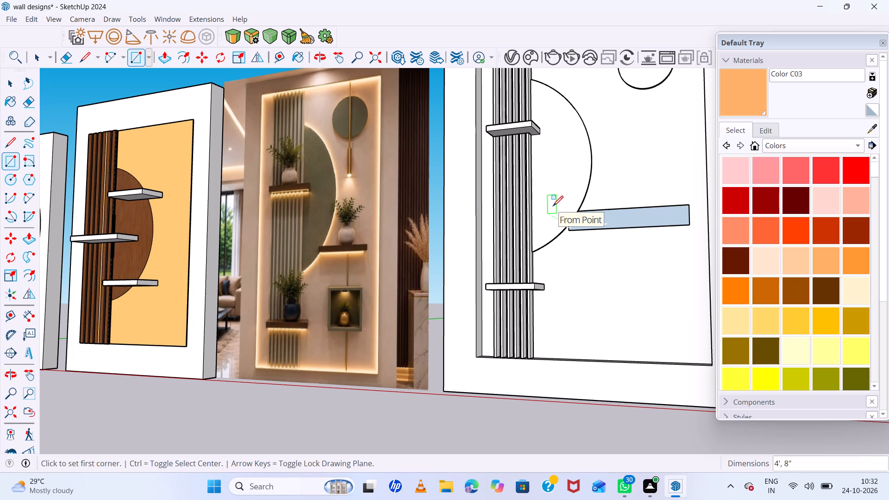
Extrude the third shelf's rectangle about 5" out from the recessed panel with Push/Pull.
key(p)
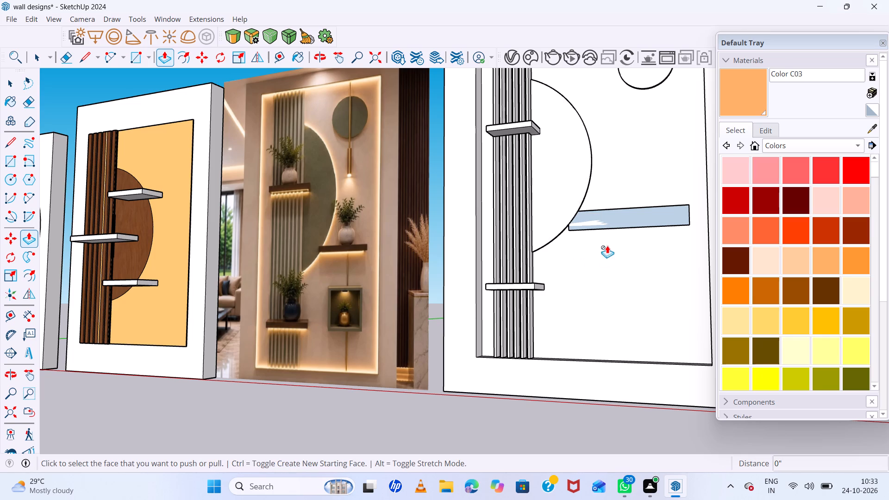
click(596, 215)
middle_drag(600, 219, 594, 223)
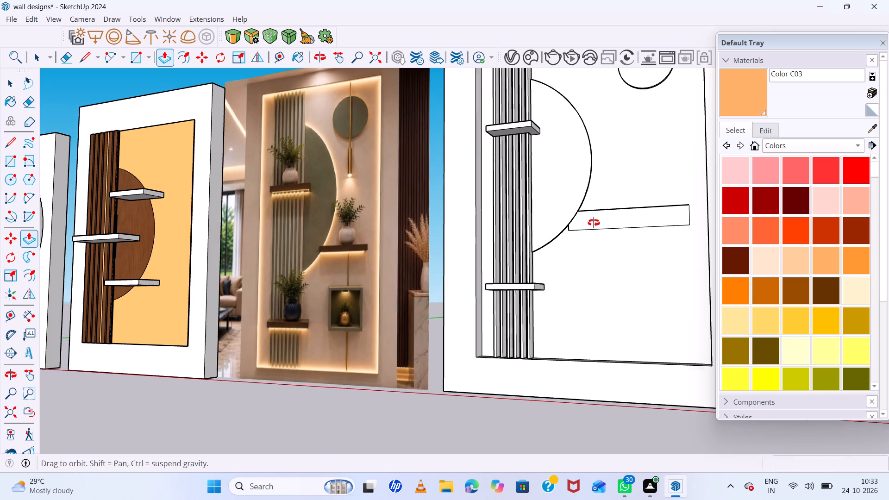
middle_drag(594, 223, 546, 269)
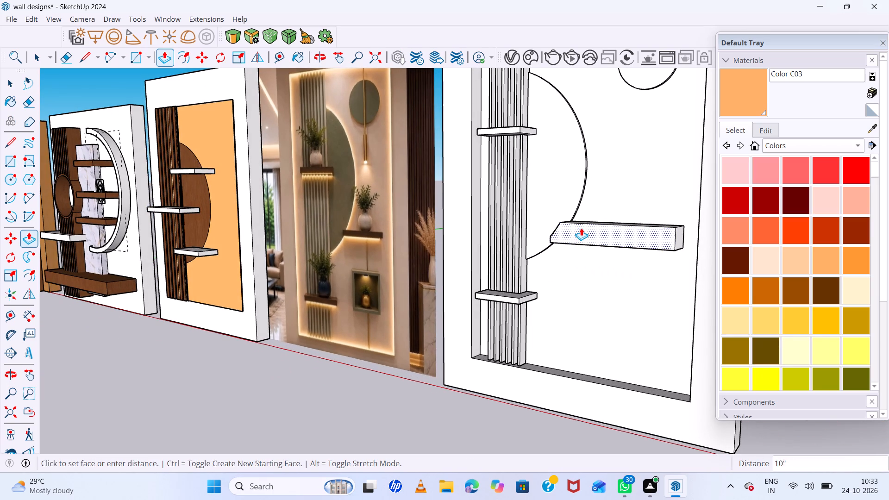
click(584, 226)
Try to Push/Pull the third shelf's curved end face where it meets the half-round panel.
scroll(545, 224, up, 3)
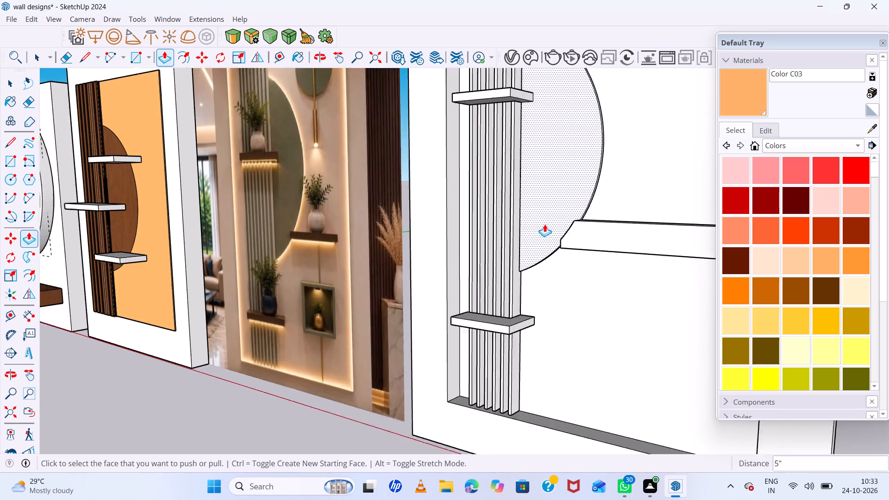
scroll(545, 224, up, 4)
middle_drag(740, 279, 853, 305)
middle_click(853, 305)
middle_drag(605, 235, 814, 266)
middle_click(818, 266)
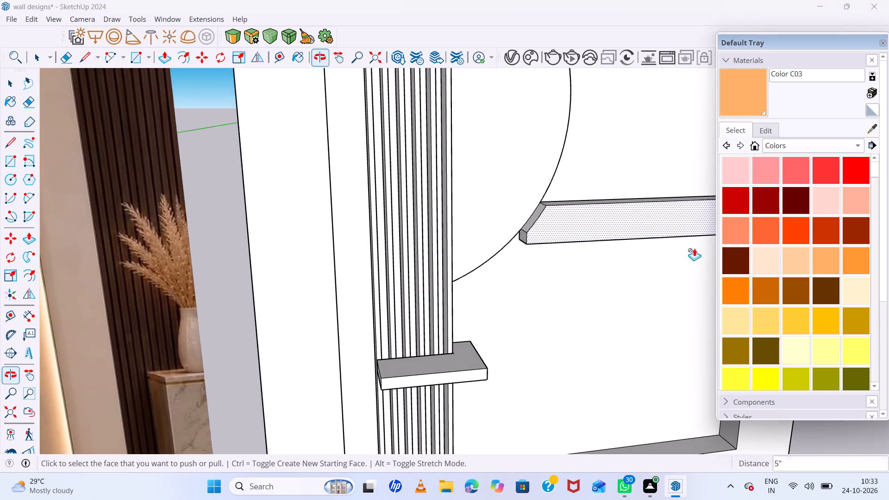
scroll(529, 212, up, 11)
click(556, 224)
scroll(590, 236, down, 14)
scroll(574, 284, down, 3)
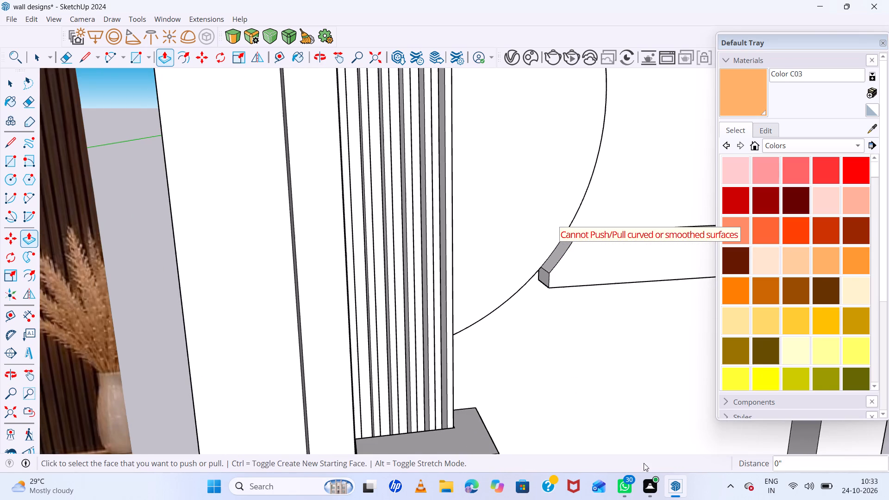
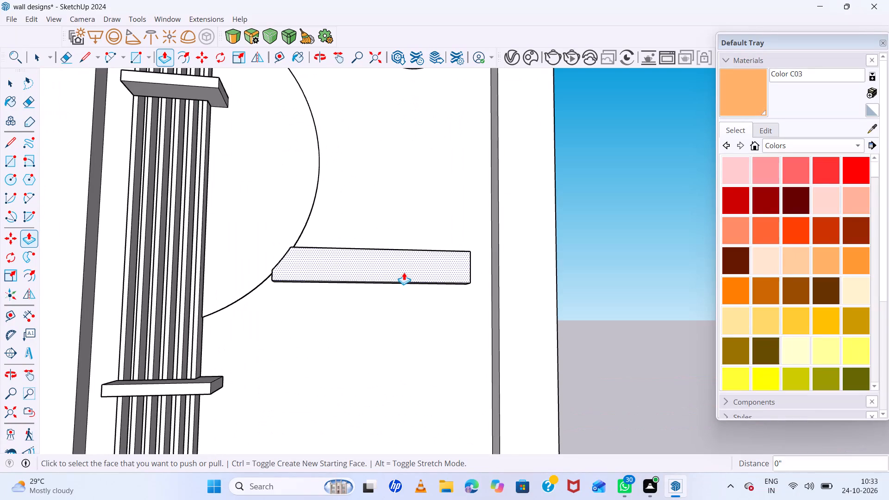
Undo the third shelf's extrusion and its rectangle on the fourth wall.
key(space)
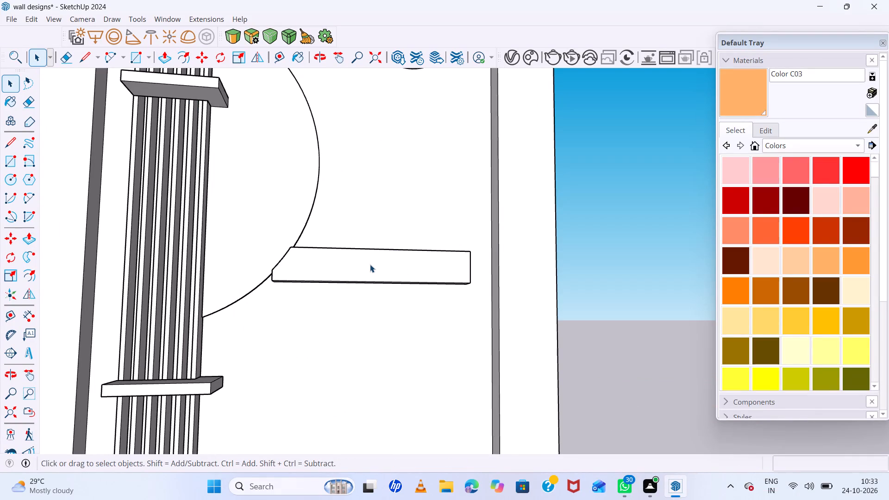
triple_click(370, 264)
scroll(381, 274, down, 11)
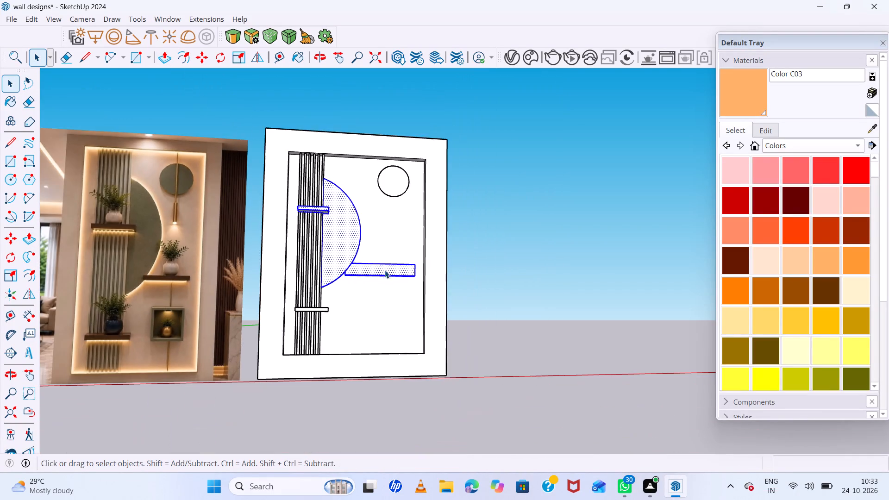
click(476, 254)
scroll(361, 282, up, 10)
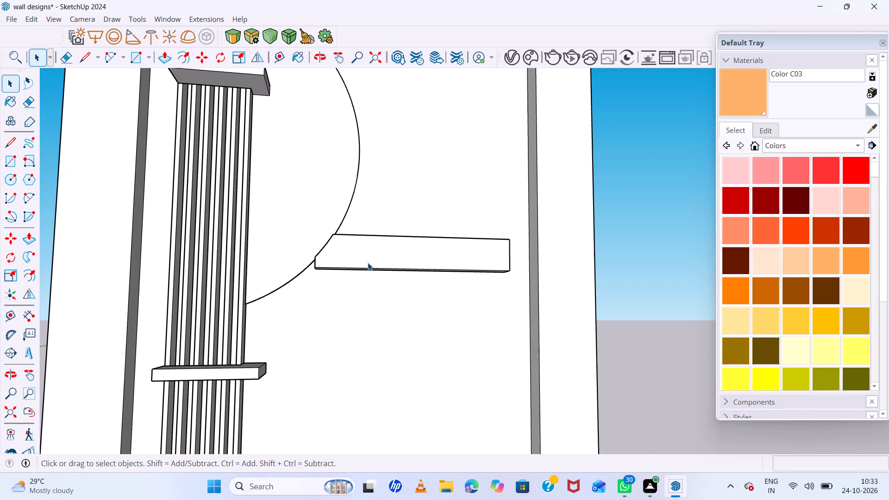
key(ctrl+z)
key(ctrl+z)
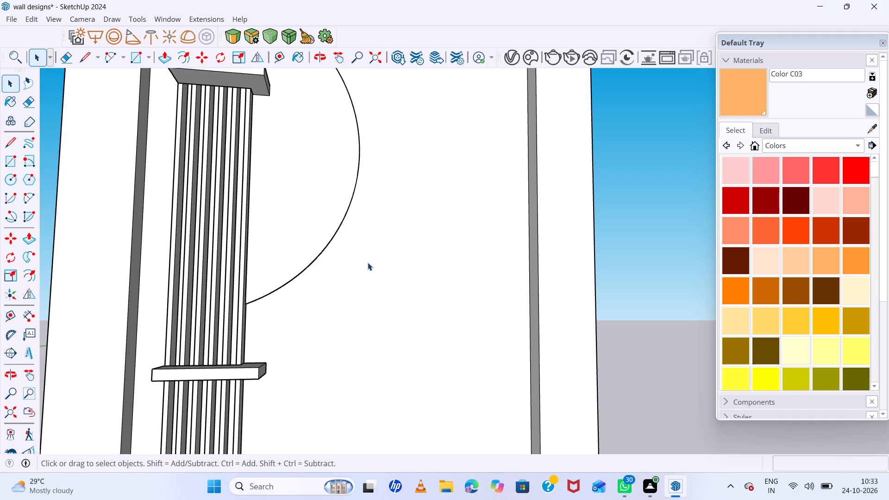
Select the half-round panel with its connected upper shelf on the fourth wall and make them a group.
triple_click(319, 217)
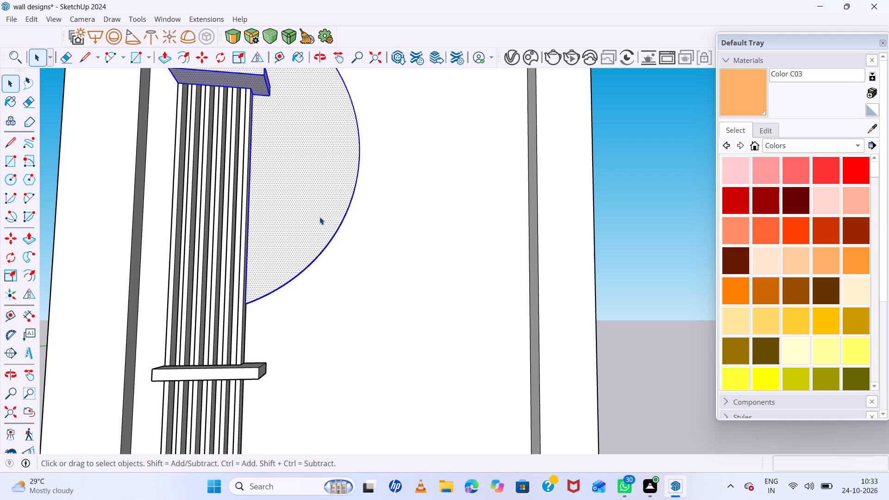
scroll(319, 217, down, 7)
scroll(319, 214, up, 5)
scroll(320, 214, down, 5)
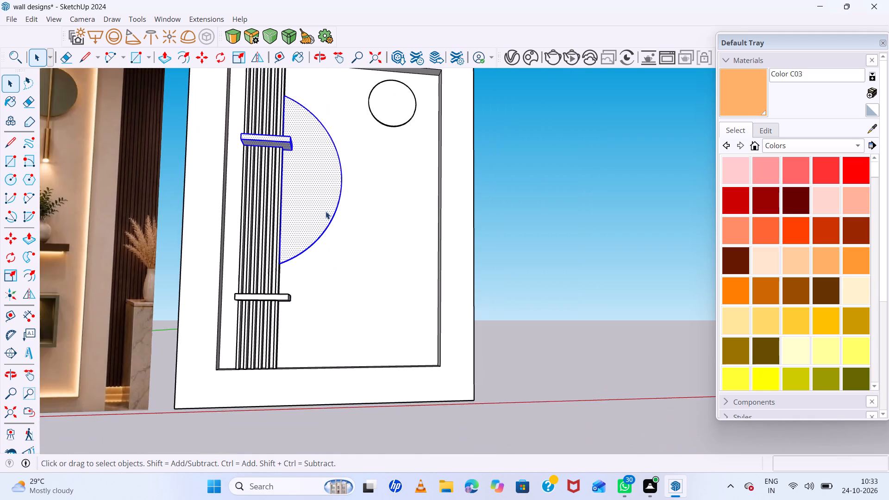
middle_drag(356, 213, 217, 499)
middle_click(217, 499)
middle_drag(217, 499, 218, 495)
right_click(311, 142)
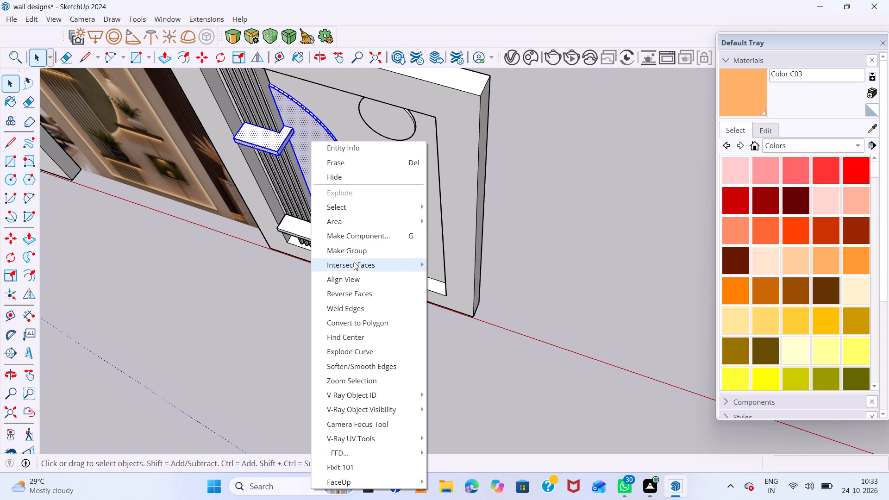
click(358, 252)
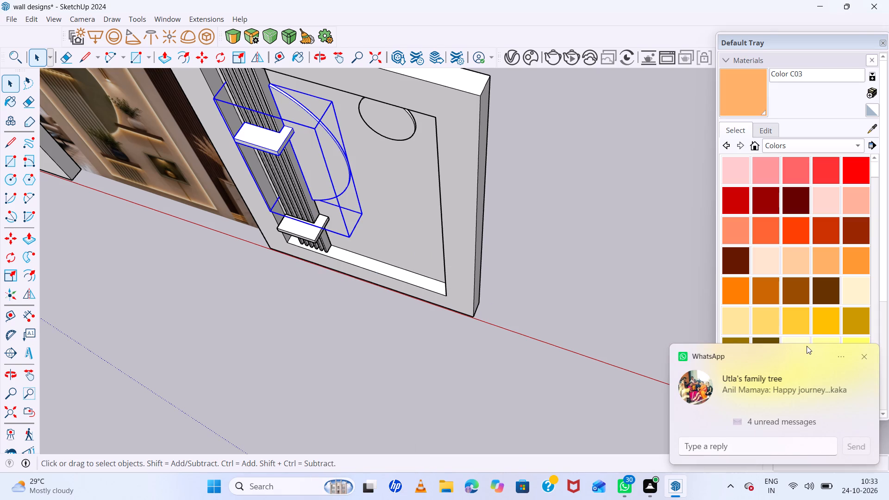
click(863, 358)
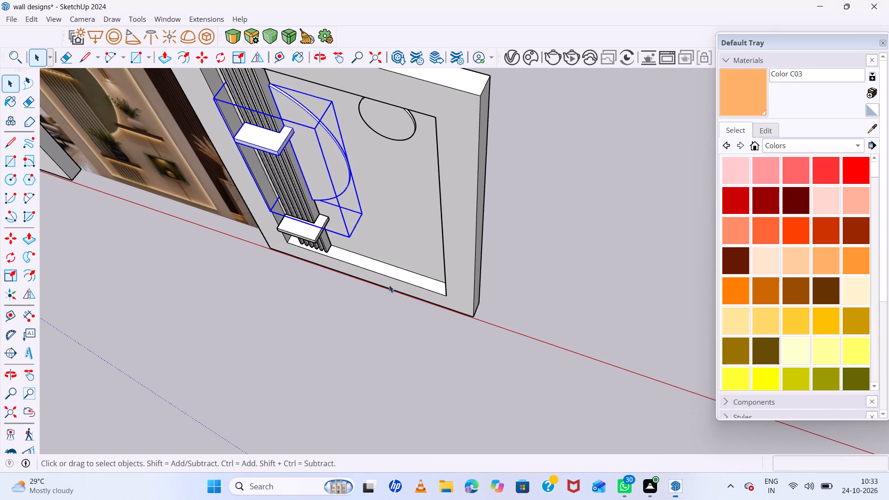
scroll(389, 283, up, 5)
middle_drag(390, 269, 401, 222)
middle_click(401, 221)
scroll(405, 213, down, 10)
click(492, 220)
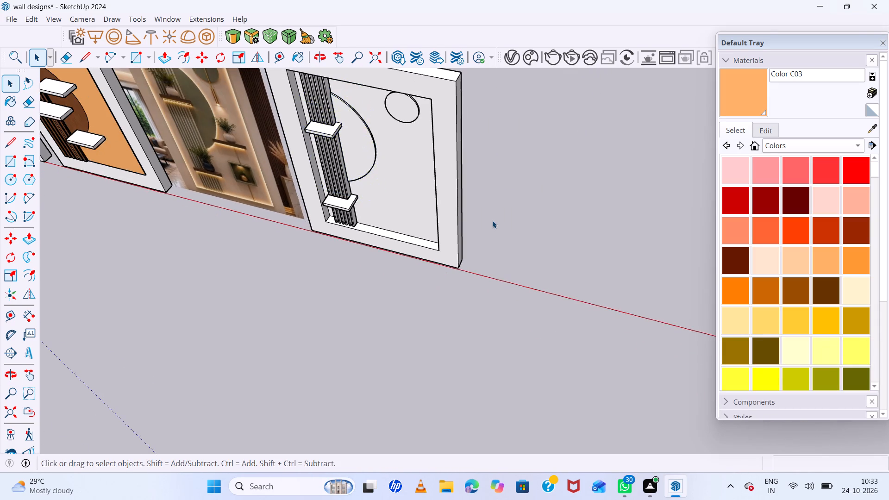
Draw a rectangle about 3' 9" by 5" for the third shelf on the recessed panel, starting at the half-round's lower arc.
scroll(352, 210, up, 6)
middle_drag(341, 198, 361, 125)
scroll(372, 132, up, 6)
scroll(372, 135, down, 7)
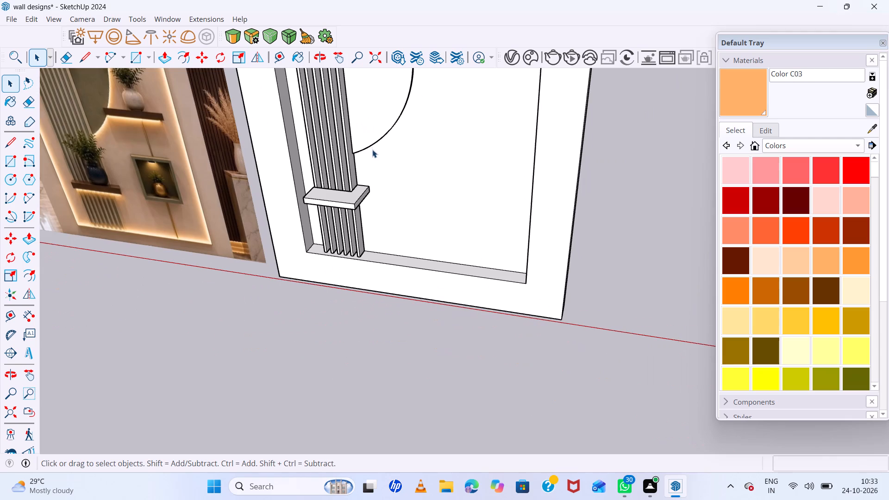
scroll(372, 150, down, 3)
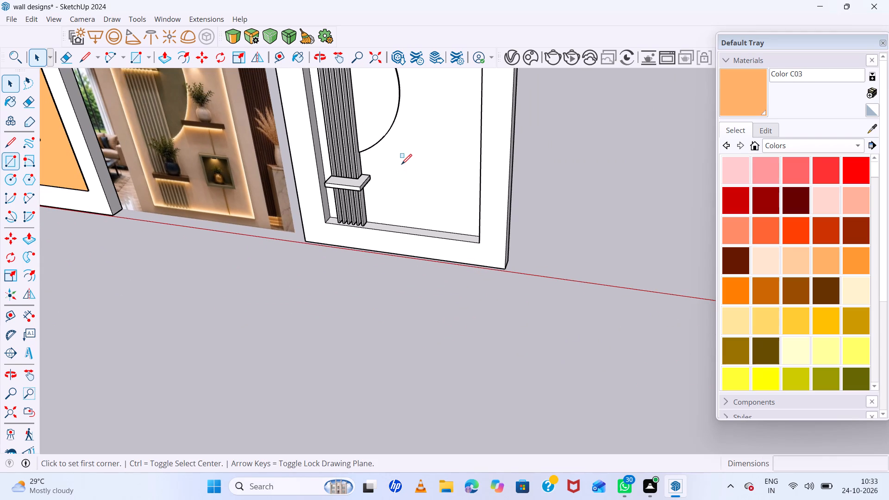
key(r)
scroll(417, 153, down, 7)
scroll(426, 161, up, 6)
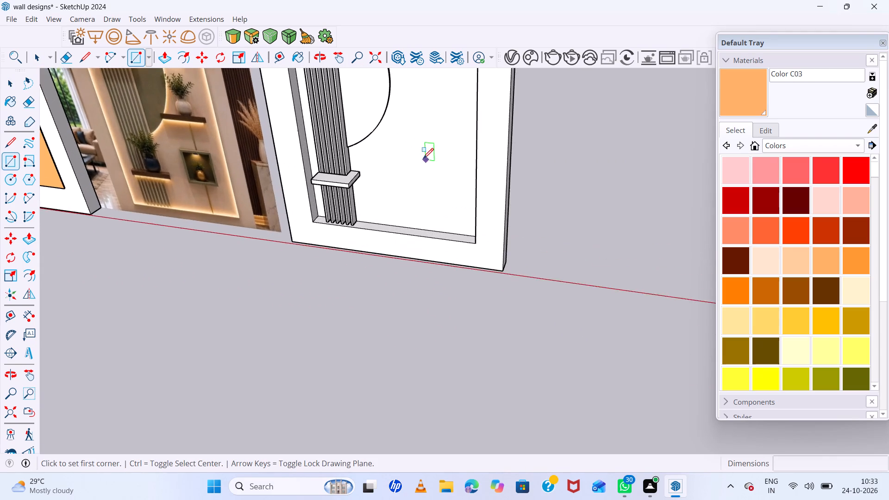
middle_drag(416, 158, 450, 108)
middle_click(451, 107)
scroll(375, 131, up, 12)
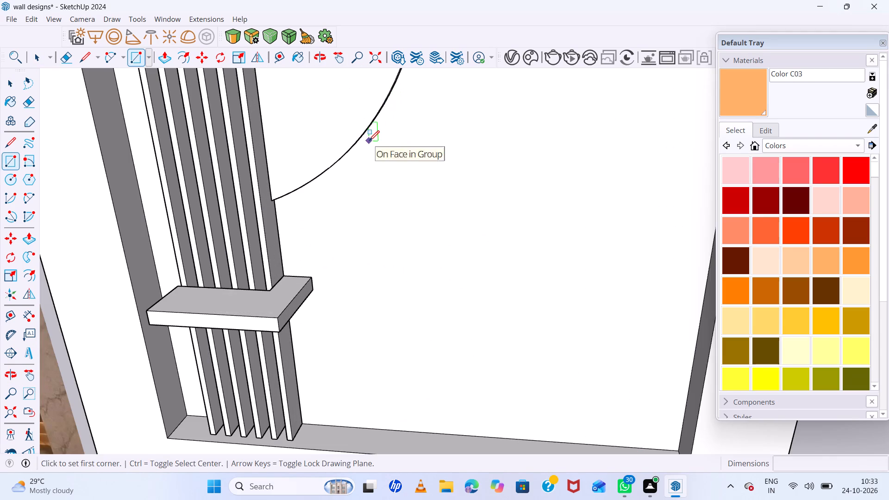
click(369, 144)
scroll(478, 108, down, 10)
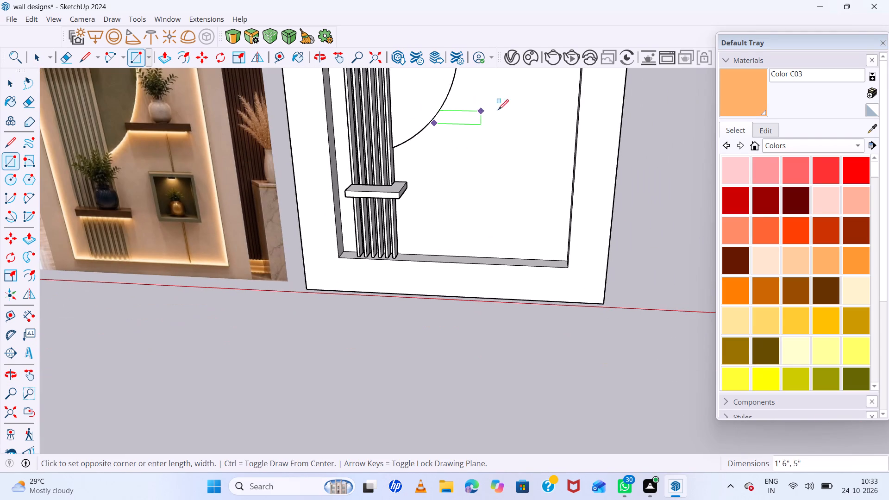
click(551, 113)
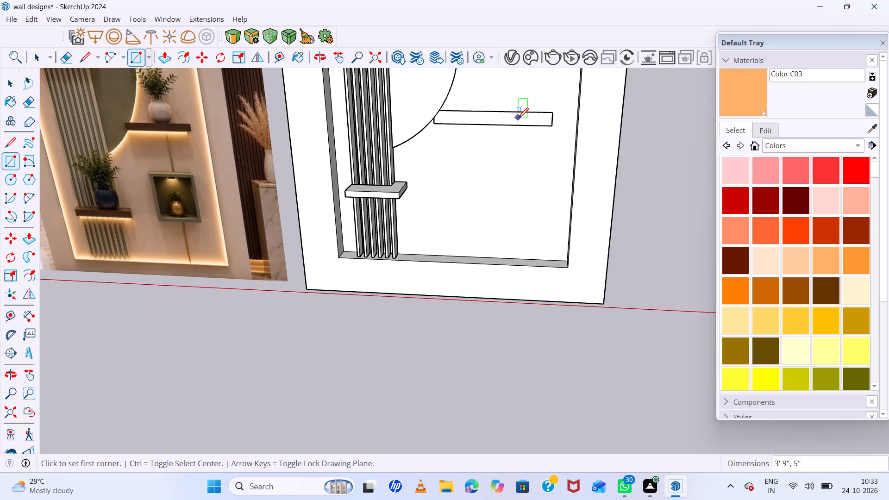
Extrude the third shelf's rectangle about 9" out from the recessed panel with Push/Pull.
key(p)
click(508, 119)
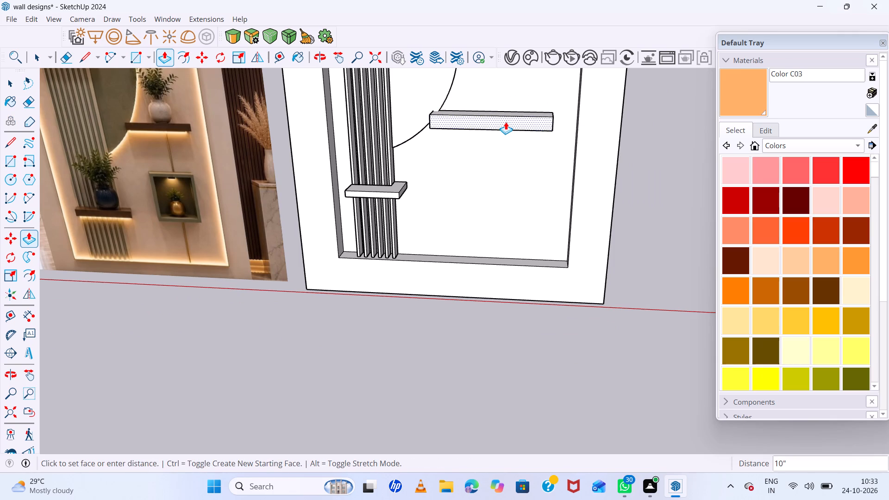
click(506, 122)
Extend the third shelf's end face about 4" toward the fluted strips with Push/Pull.
scroll(477, 123, up, 10)
middle_drag(436, 114, 514, 114)
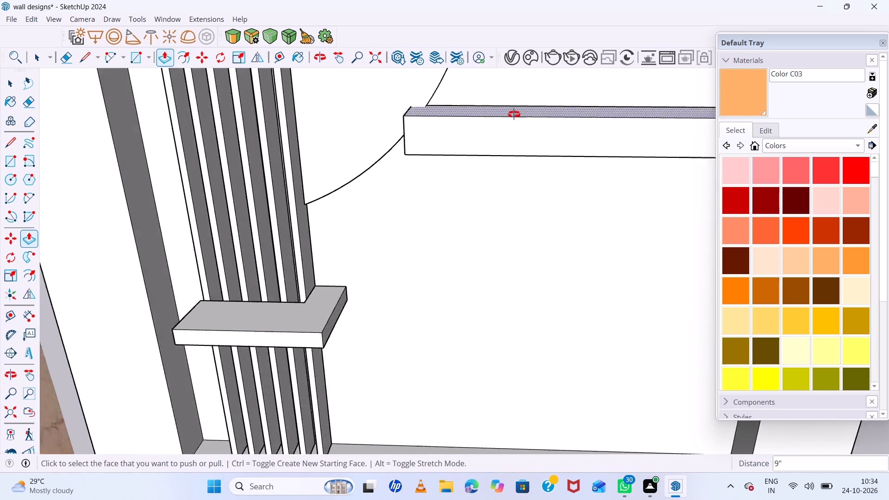
middle_drag(514, 114, 692, 146)
click(404, 153)
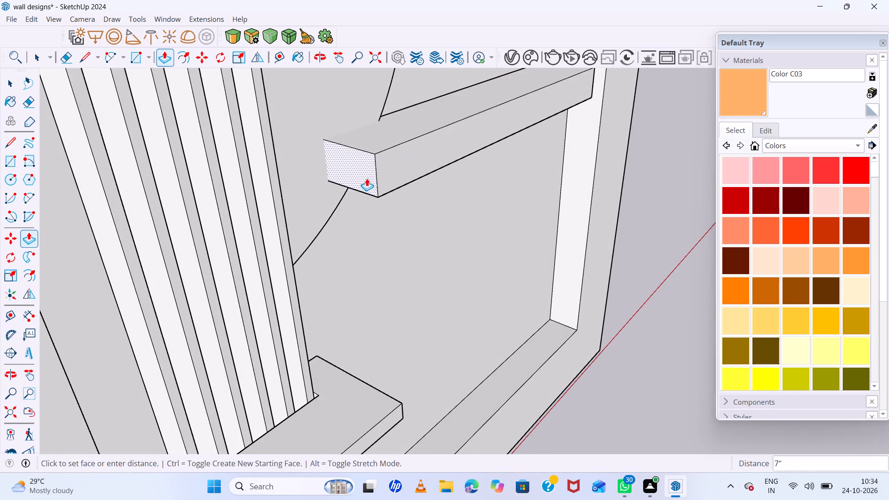
click(382, 167)
Deepen the third shelf by pulling its front face out about 11" with Push/Pull.
scroll(382, 167, down, 16)
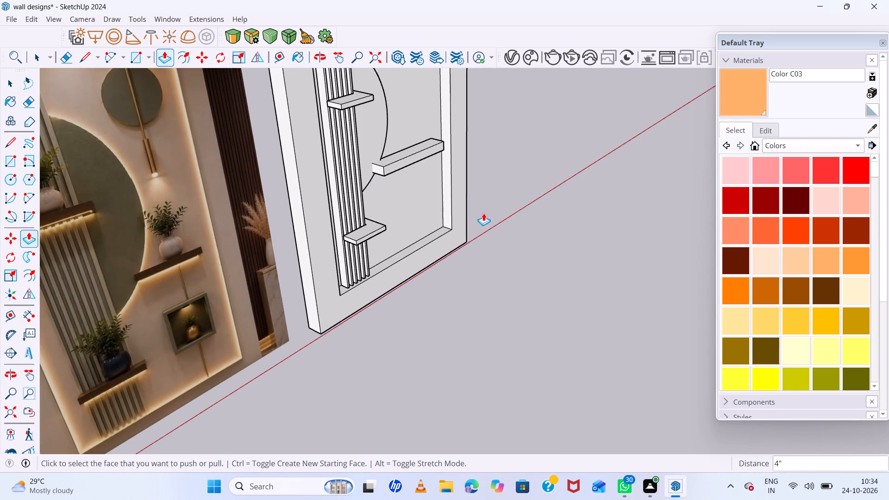
middle_drag(480, 212, 402, 209)
middle_click(401, 210)
scroll(469, 141, up, 6)
click(379, 169)
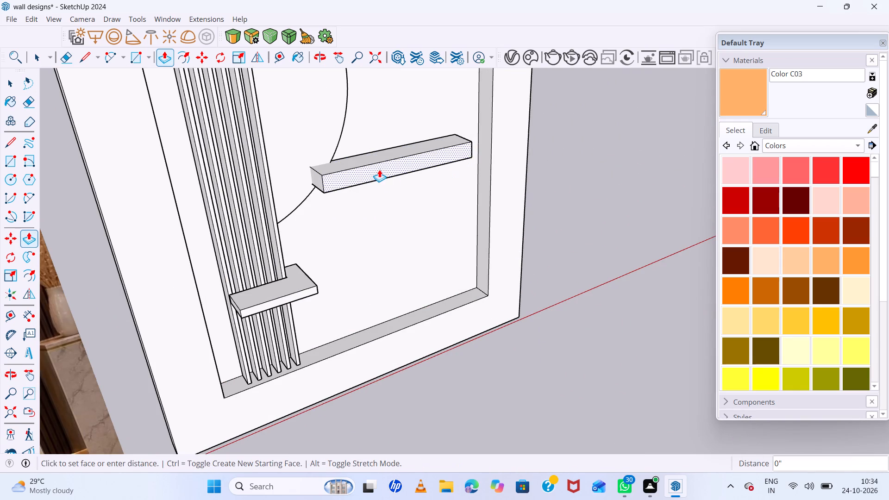
click(400, 179)
Thin the third shelf by pushing its underside up about 3" with Push/Pull.
scroll(335, 141, down, 10)
middle_drag(419, 178, 379, 109)
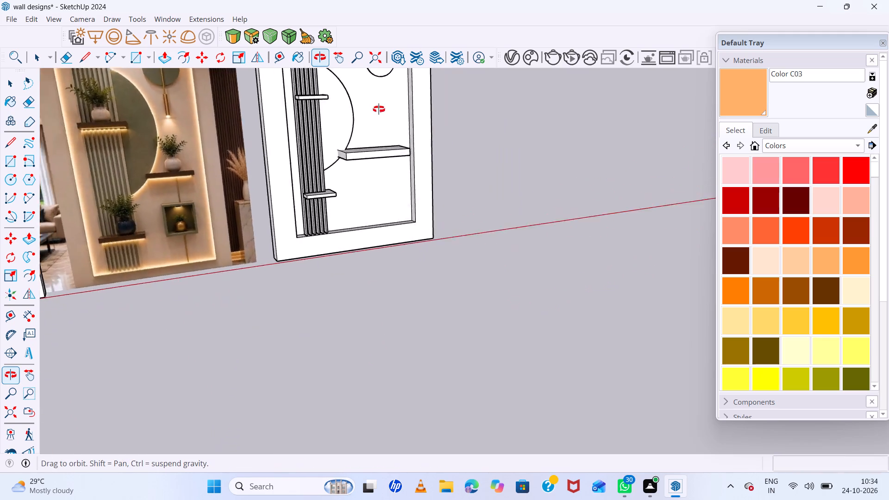
middle_drag(379, 109, 182, 58)
scroll(354, 132, up, 5)
scroll(476, 201, down, 5)
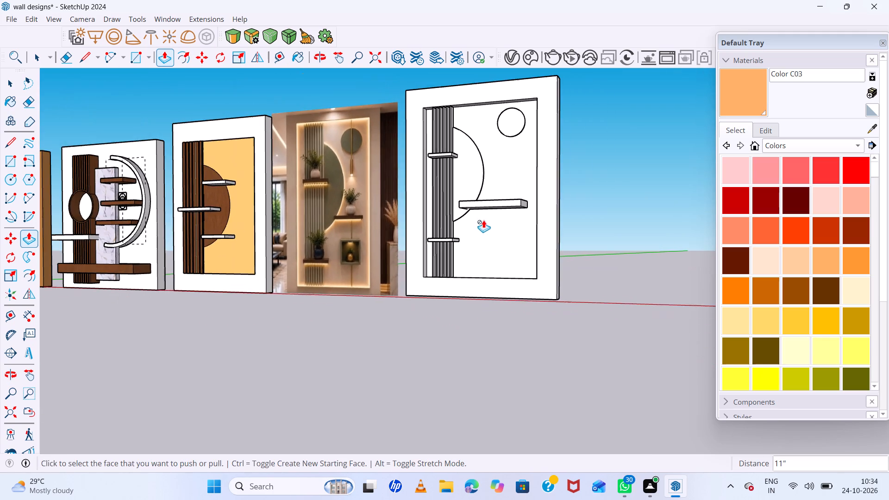
middle_drag(495, 208, 499, 231)
scroll(502, 210, up, 4)
middle_drag(516, 212, 515, 138)
middle_click(515, 137)
scroll(515, 212, up, 4)
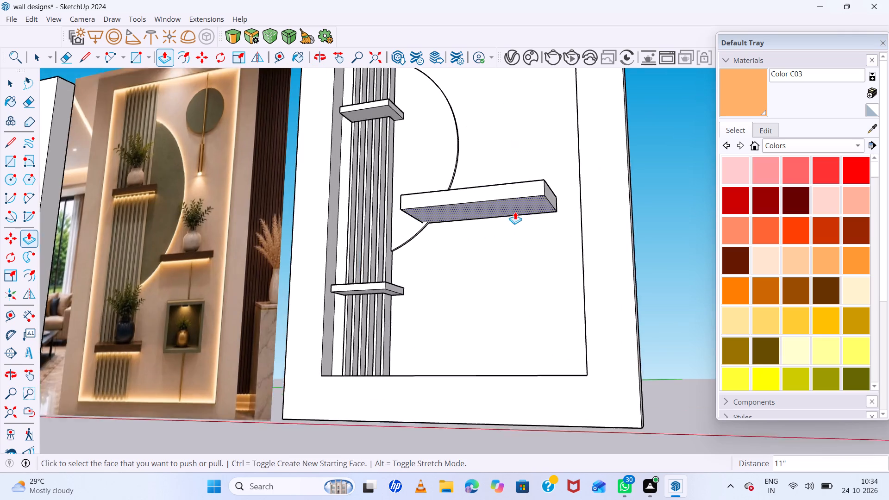
scroll(515, 212, up, 1)
click(512, 203)
click(511, 195)
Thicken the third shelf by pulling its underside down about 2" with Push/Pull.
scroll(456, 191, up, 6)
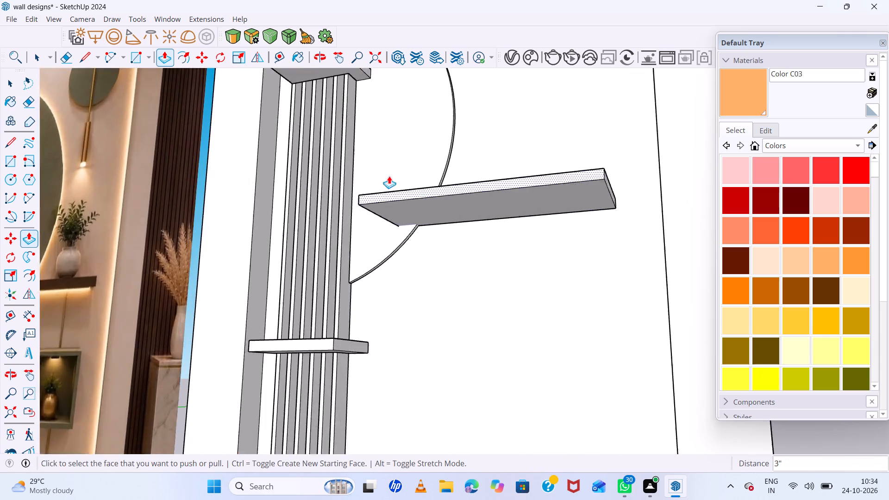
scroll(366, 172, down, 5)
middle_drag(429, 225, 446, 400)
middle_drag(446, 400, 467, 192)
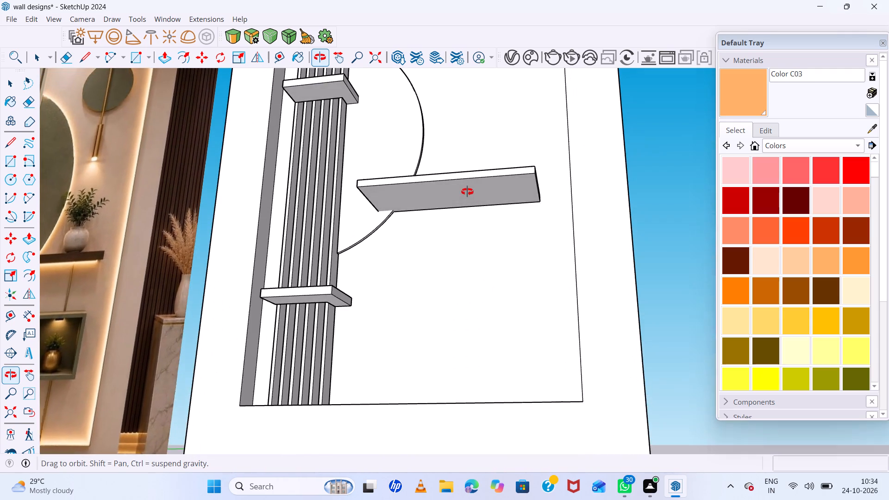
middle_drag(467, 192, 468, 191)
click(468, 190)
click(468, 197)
Push the third shelf's underside up again so its thickness suits the two shelves on the fluted strips.
scroll(410, 182, down, 3)
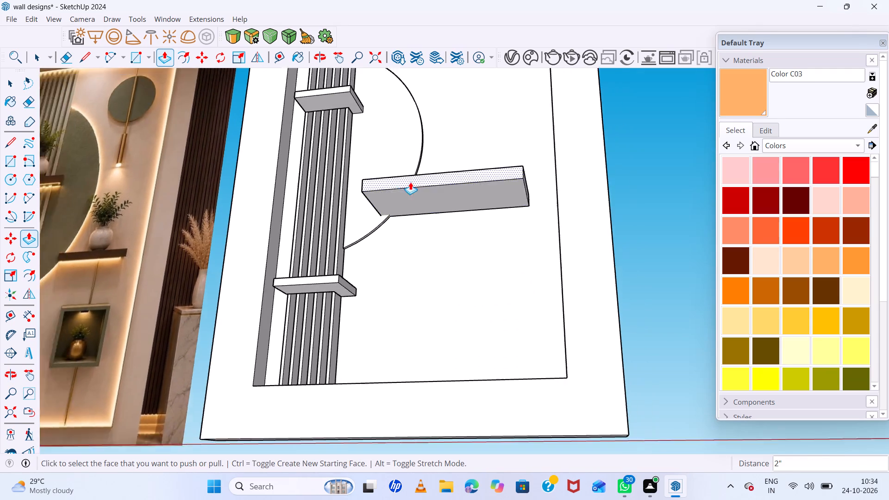
scroll(410, 182, down, 4)
scroll(442, 201, up, 9)
middle_drag(417, 181, 419, 206)
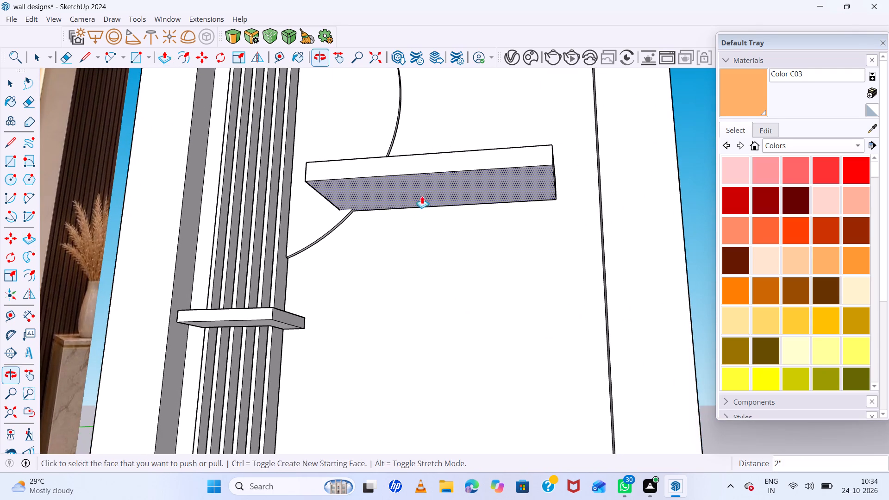
click(423, 192)
click(421, 183)
scroll(386, 183, down, 9)
middle_drag(449, 197, 476, 294)
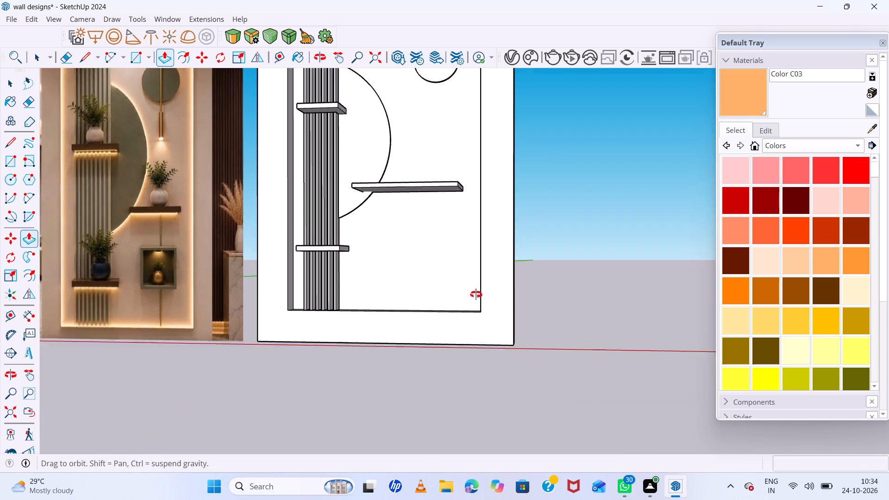
middle_drag(476, 294, 485, 319)
key(space)
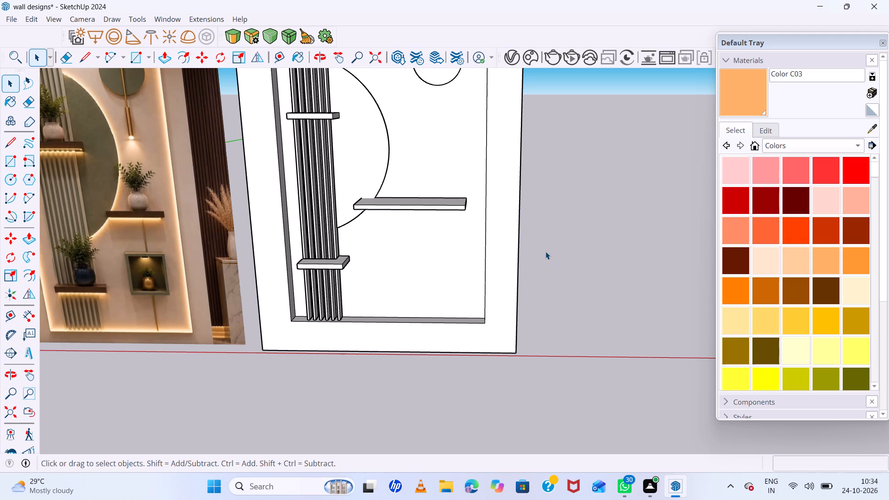
Compare the fourth wall with the reference image, examining the shelf proportions, the round disc and the remaining details.
scroll(382, 338, down, 7)
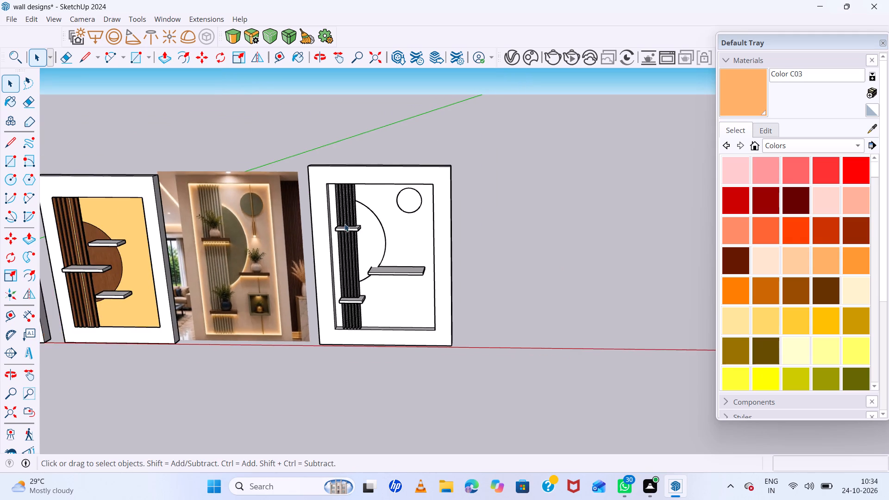
scroll(343, 218, up, 6)
middle_drag(526, 283, 518, 184)
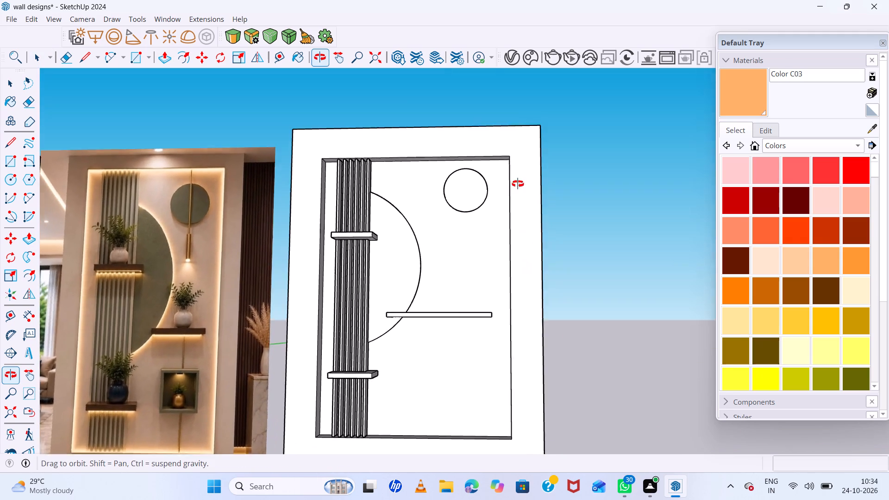
middle_drag(518, 184, 513, 146)
scroll(464, 388, up, 6)
scroll(447, 344, down, 7)
scroll(36, 330, up, 6)
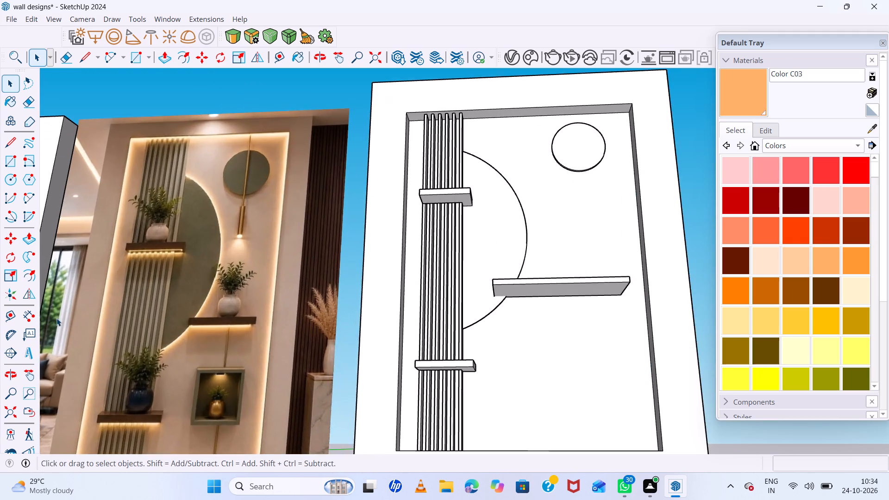
scroll(47, 320, up, 6)
scroll(365, 290, down, 5)
scroll(256, 295, down, 3)
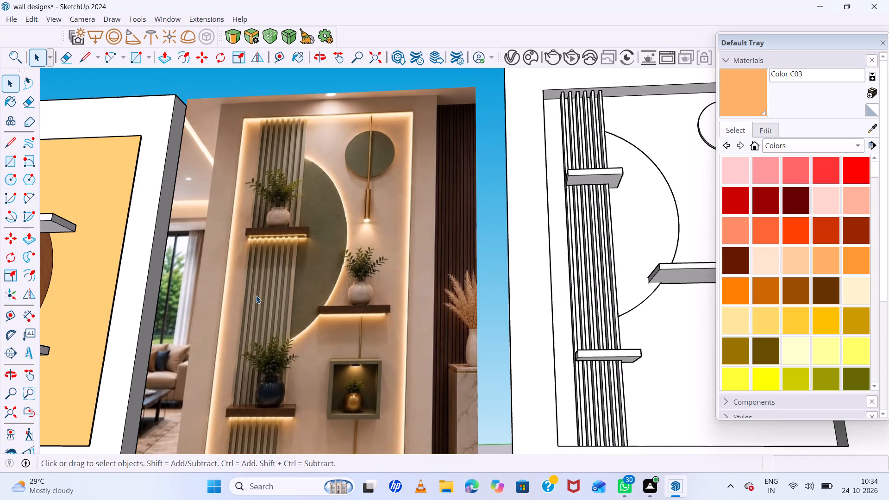
scroll(256, 295, down, 7)
scroll(417, 319, up, 5)
middle_drag(460, 320, 433, 415)
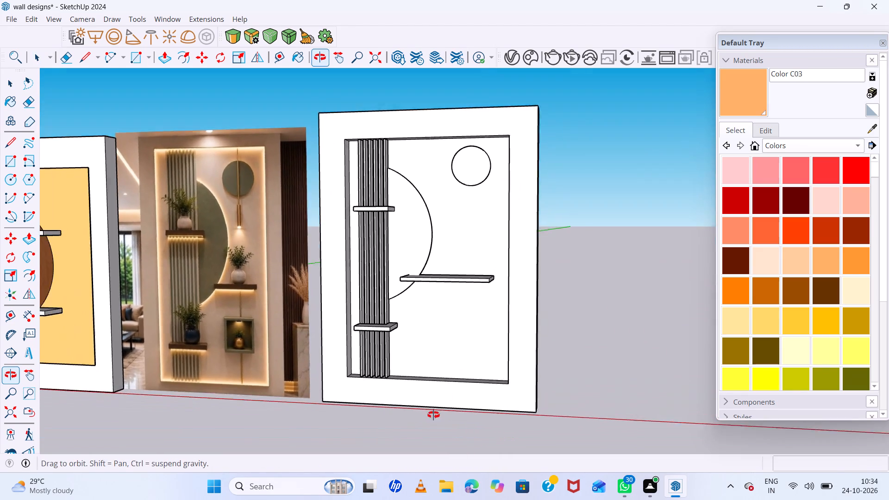
Draw a nearly square rectangle about 1' 9" wide on the fourth wall's back panel, below the third shelf.
middle_drag(433, 415, 462, 356)
scroll(462, 355, up, 6)
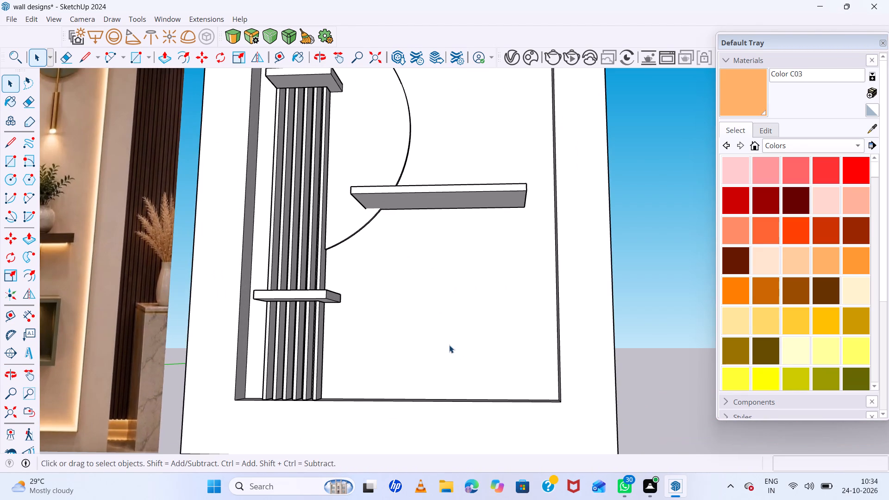
key(r)
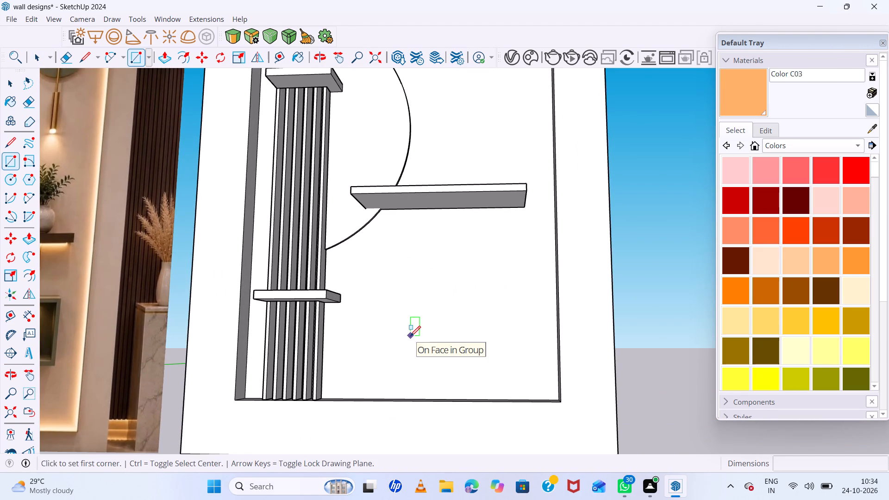
scroll(507, 197, down, 7)
scroll(458, 271, up, 2)
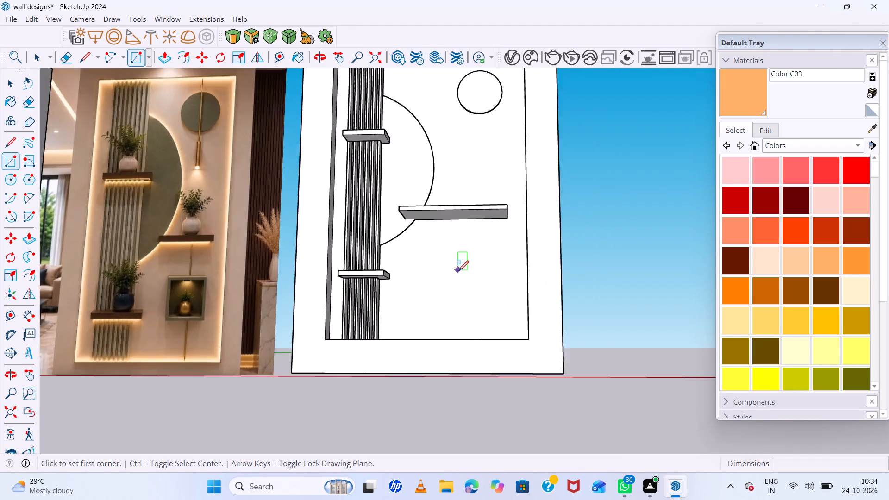
scroll(458, 271, up, 3)
click(446, 273)
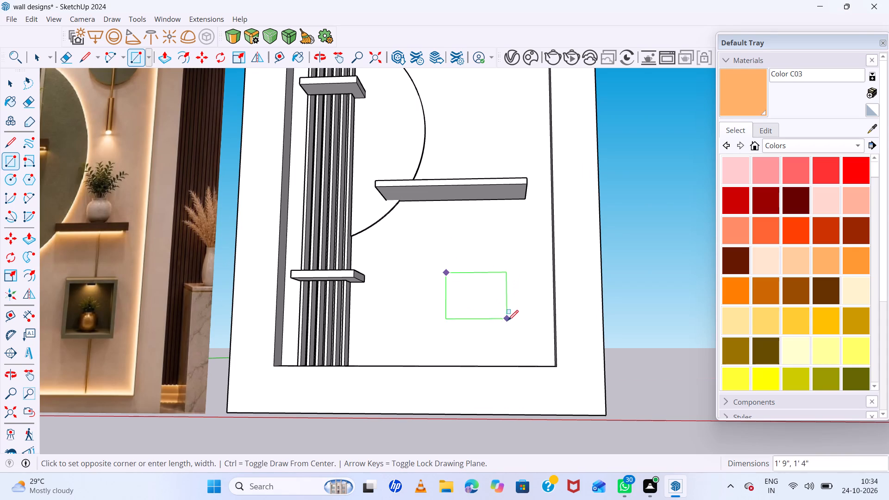
click(504, 327)
Offset the new square's outline inward about 2" to form a frame border.
scroll(468, 307, up, 6)
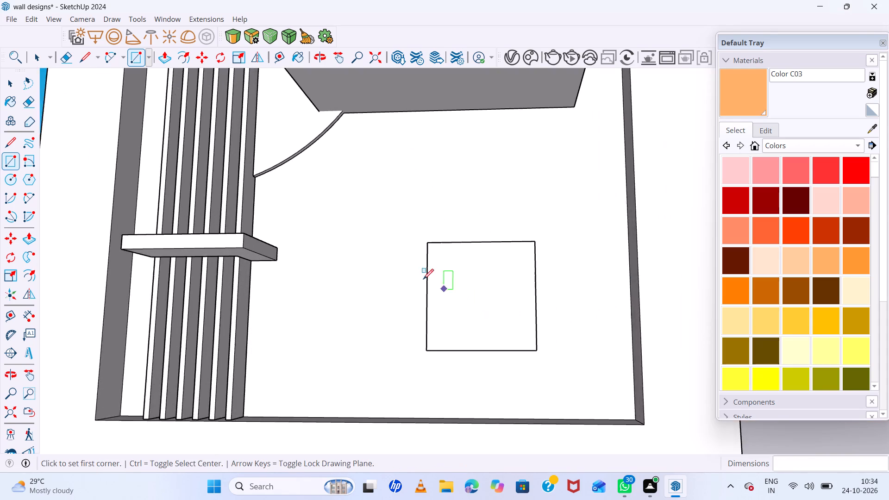
scroll(418, 273, up, 1)
middle_drag(418, 273, 506, 325)
scroll(481, 297, up, 7)
scroll(472, 251, down, 7)
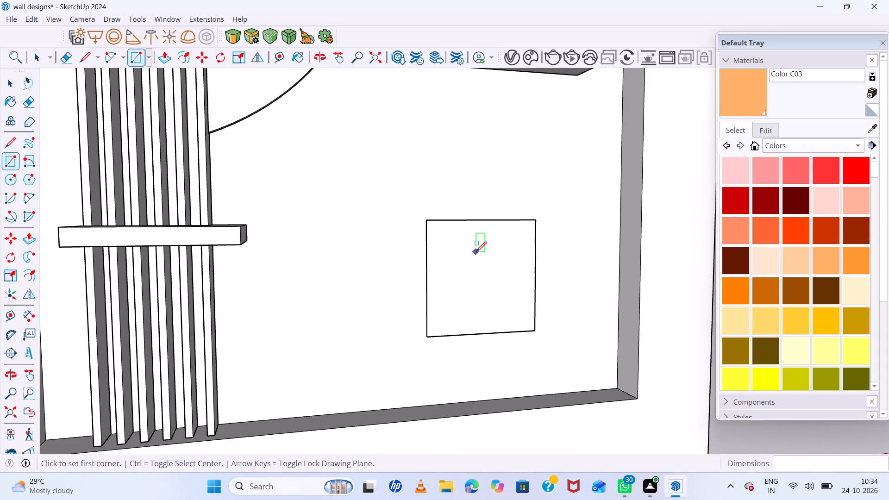
key(f)
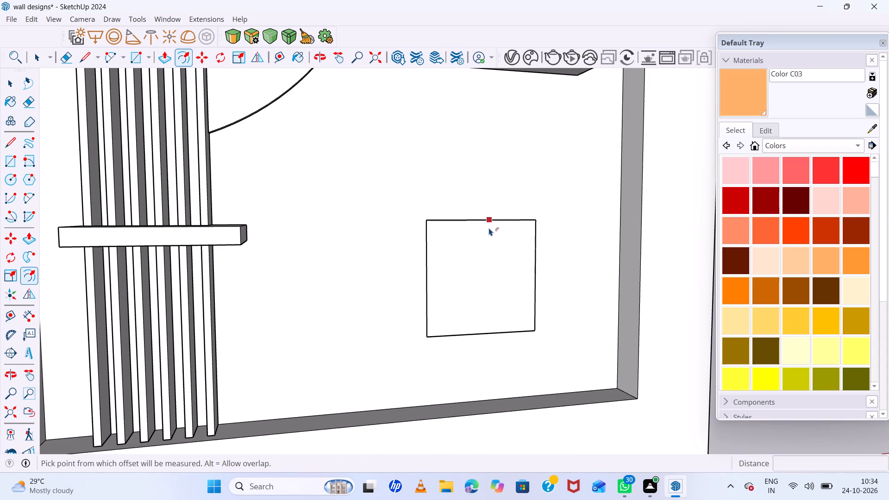
click(485, 227)
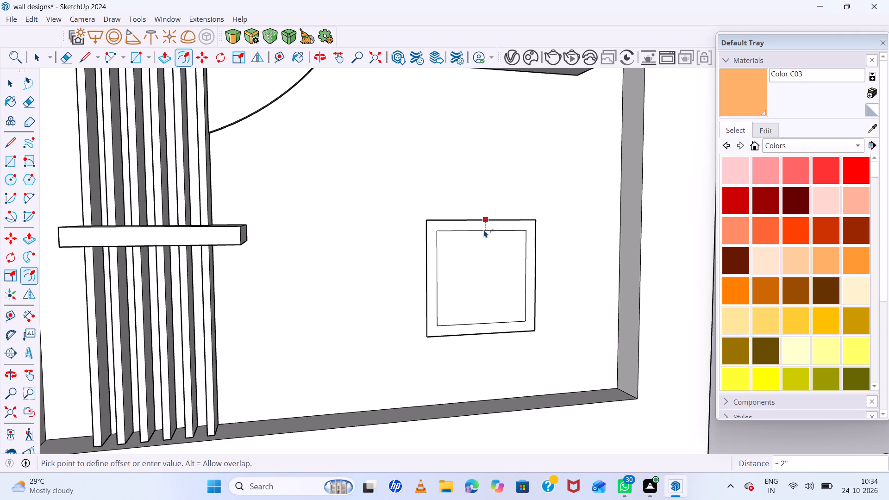
click(484, 229)
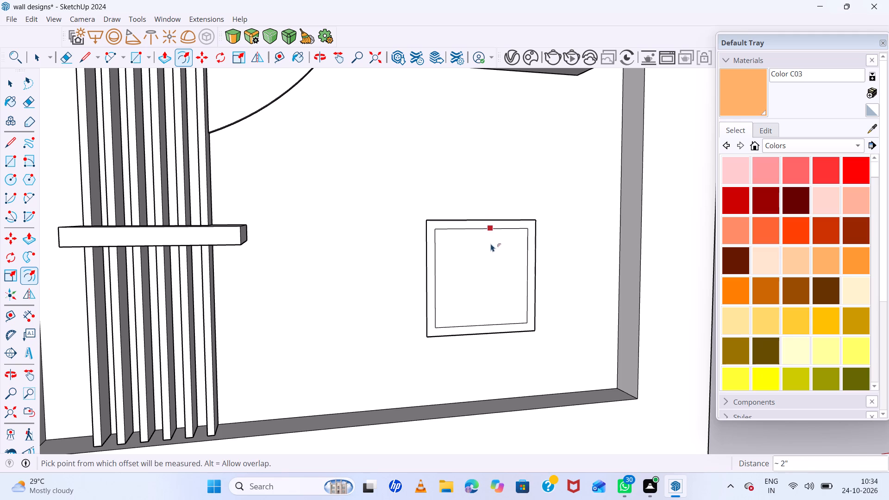
Pull the frame border out about 1' 8" with Push/Pull, referencing the third shelf, to make an open box niche.
key(space)
click(494, 260)
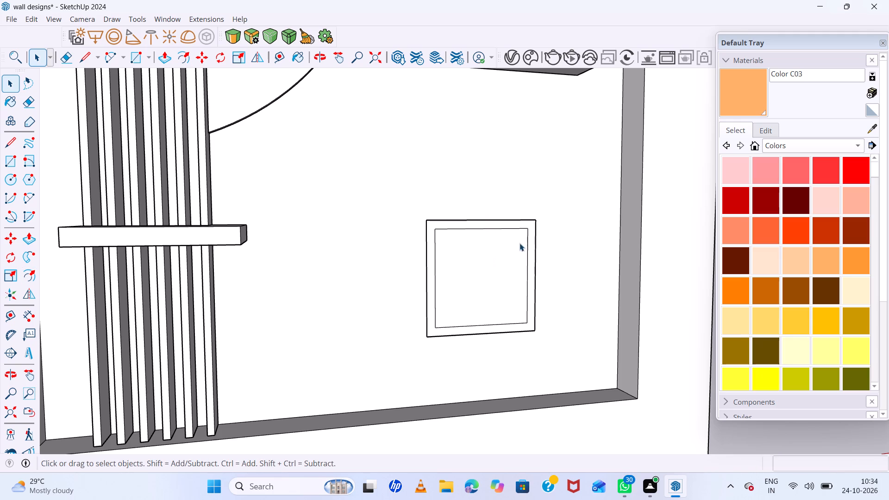
click(529, 231)
click(529, 231)
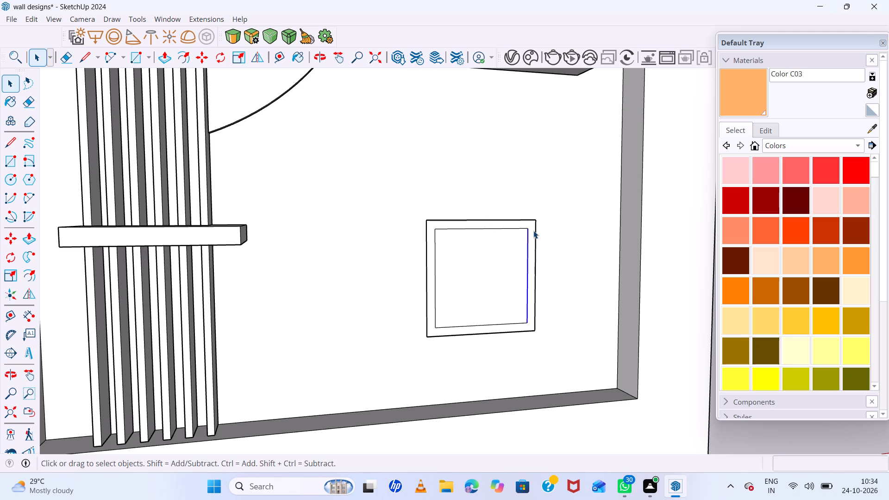
click(532, 235)
key(p)
click(532, 232)
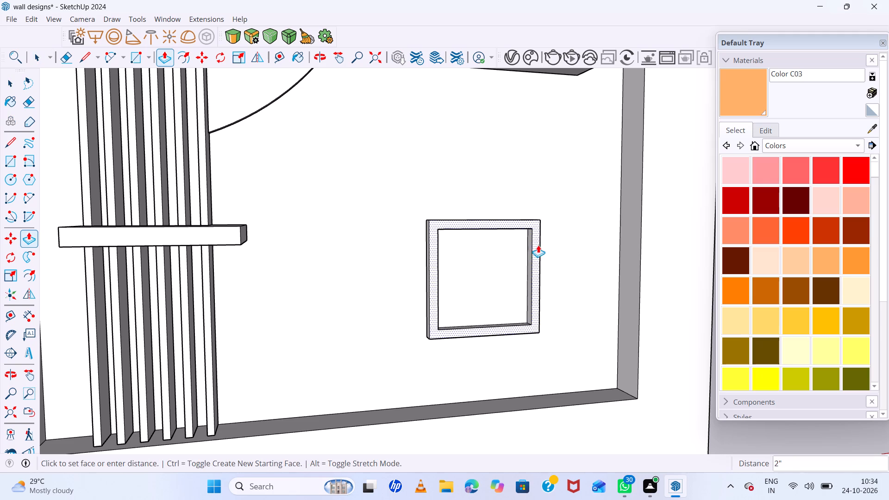
scroll(538, 245, down, 5)
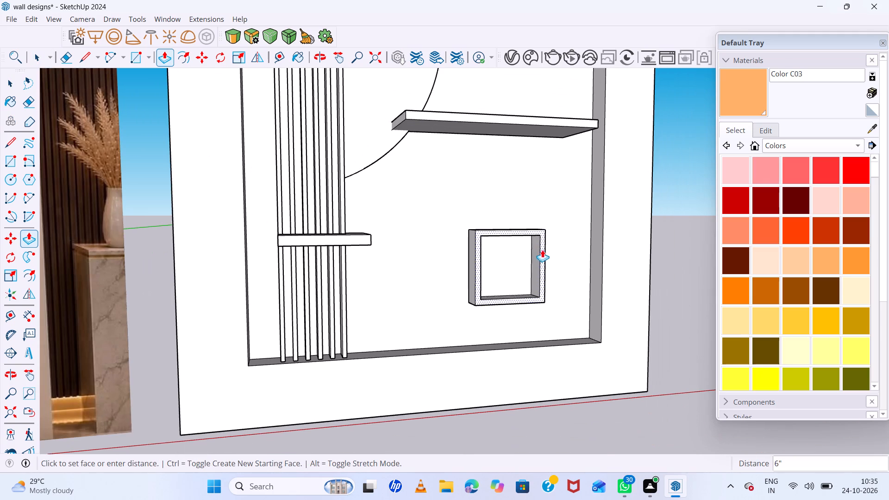
double_click(564, 128)
Draw a small rectangle about 3" wide near the middle of the box niche's top face.
scroll(511, 211, down, 3)
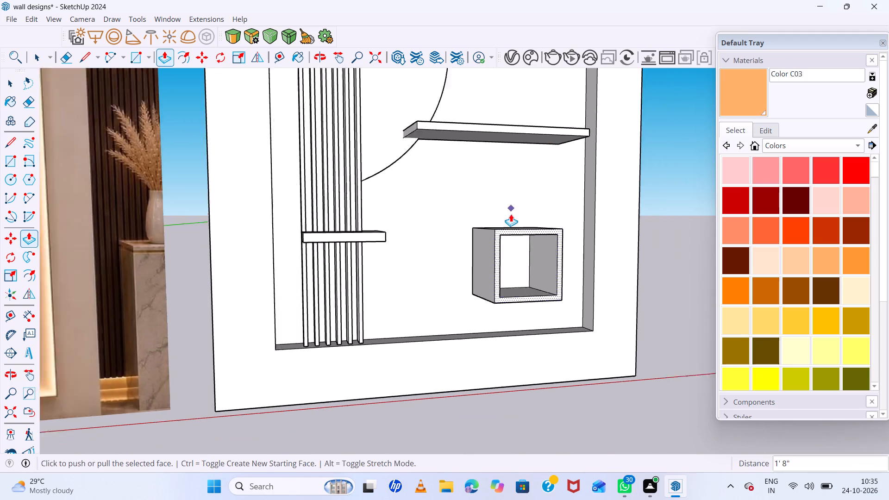
scroll(511, 214, down, 3)
middle_drag(570, 274, 532, 319)
scroll(517, 199, up, 8)
middle_drag(517, 206, 500, 239)
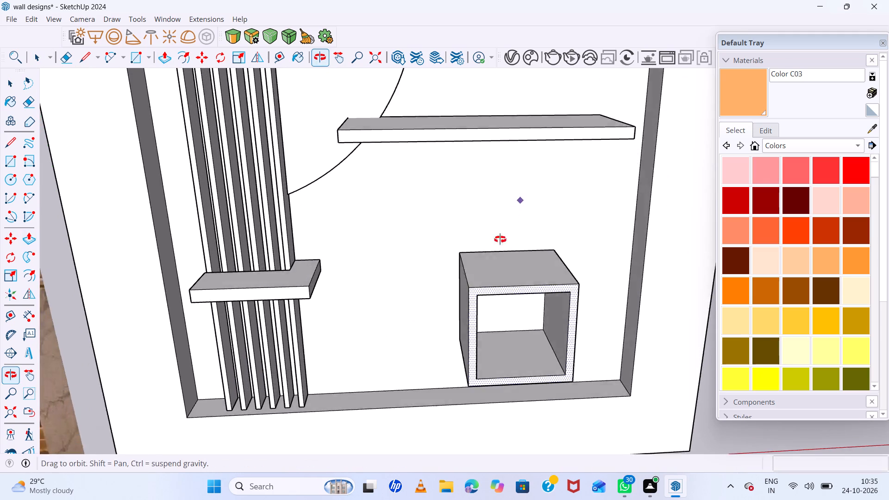
middle_drag(500, 239, 498, 249)
scroll(520, 274, up, 4)
key(space)
click(504, 259)
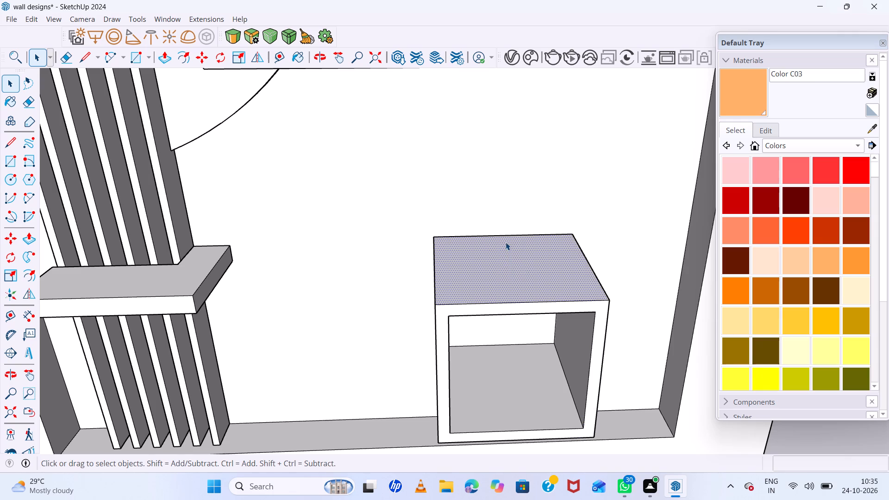
key(r)
click(503, 260)
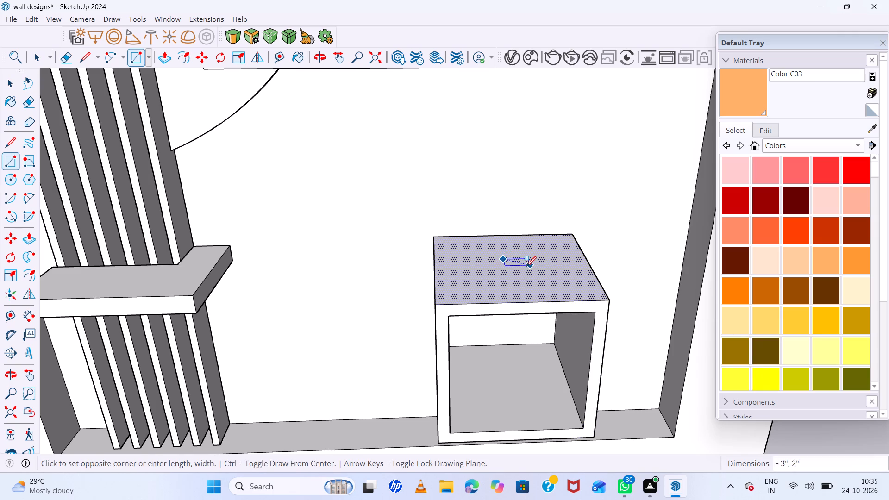
click(532, 272)
Pull the small rectangle up about 2' 1" to the third shelf's underside as a connecting post.
scroll(512, 267, up, 5)
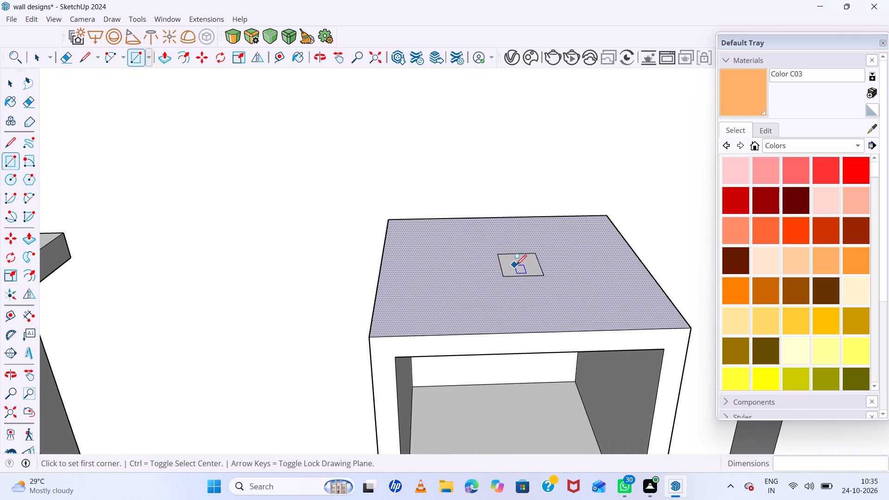
key(space)
click(522, 266)
key(p)
click(524, 266)
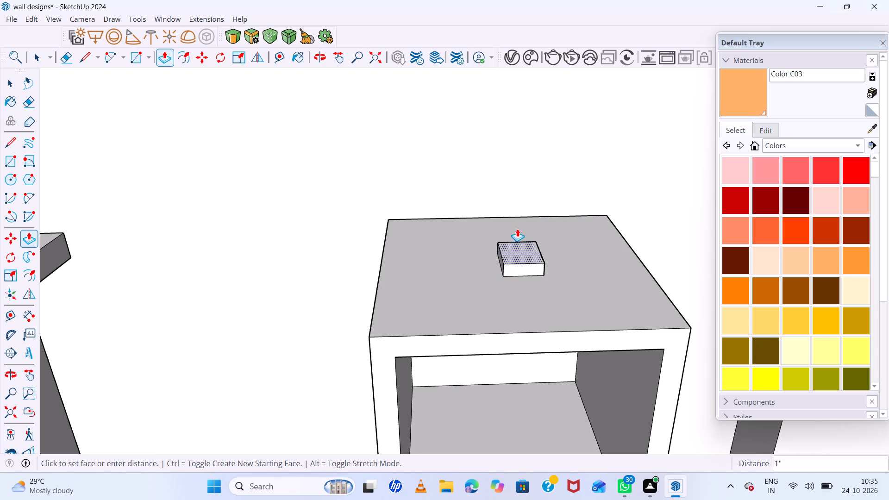
scroll(517, 195, down, 16)
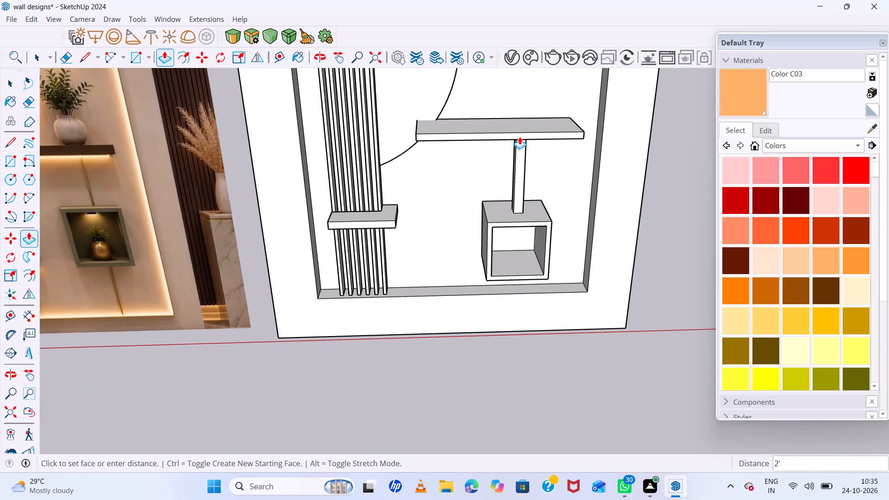
double_click(521, 135)
Draw a small rectangle near the middle of the box niche's underside for a lower post.
scroll(539, 244, down, 6)
middle_drag(553, 244, 555, 123)
scroll(562, 240, up, 6)
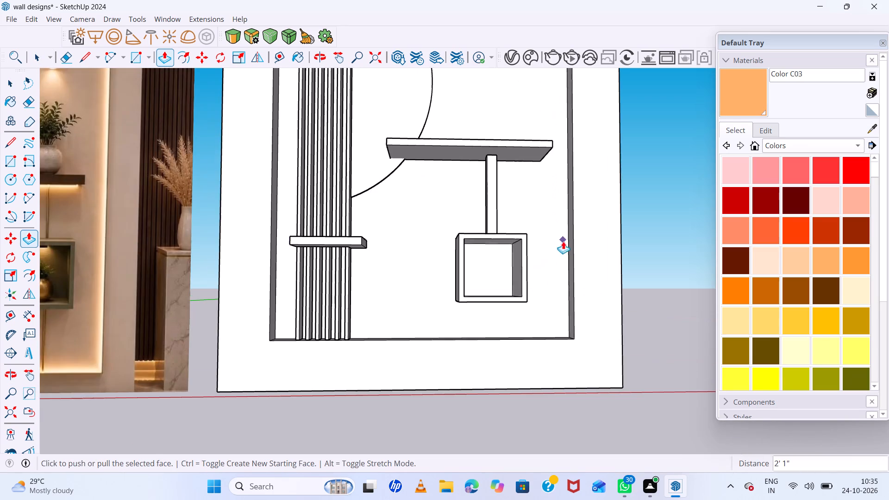
middle_drag(534, 264, 529, 169)
scroll(493, 306, up, 10)
key(space)
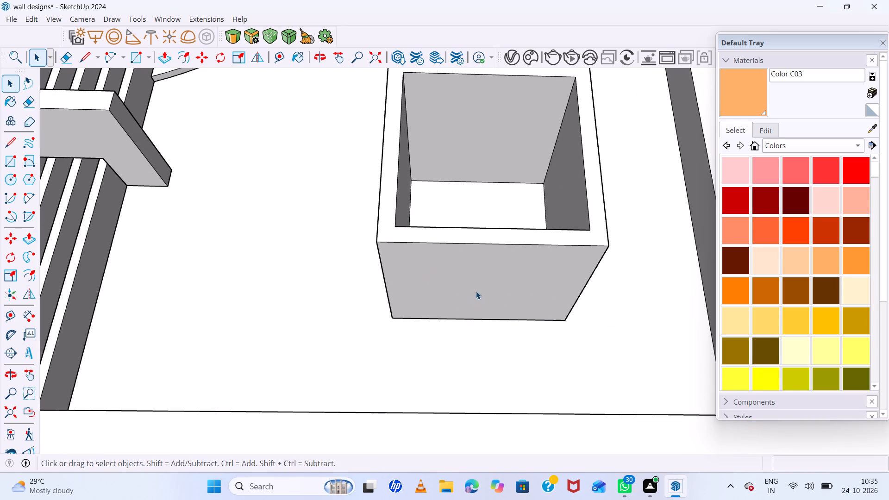
key(r)
click(471, 284)
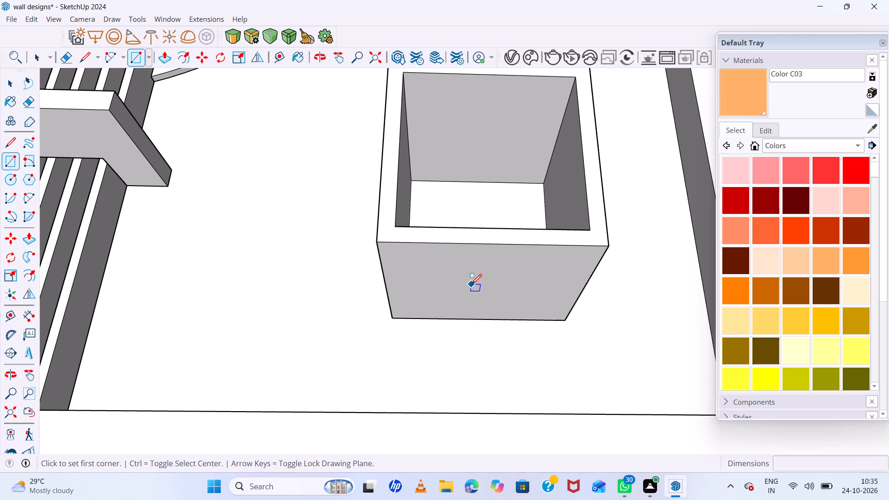
click(493, 298)
Pull the rectangle under the box niche down about 1' 1" to the lower edge of the wall recess.
scroll(463, 300, up, 5)
key(space)
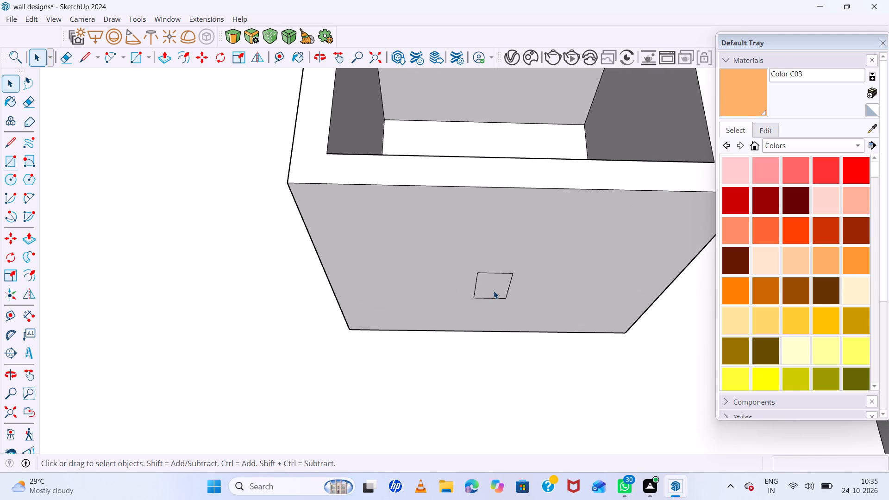
key(space)
click(489, 285)
key(p)
click(495, 287)
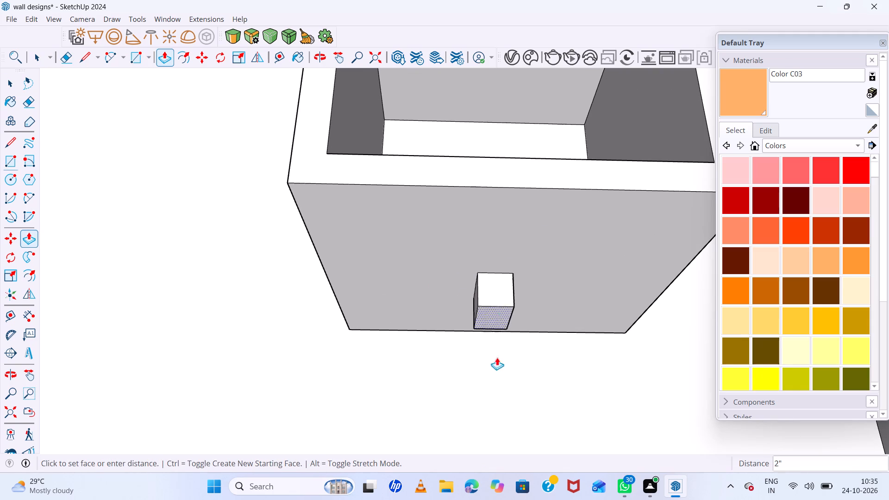
scroll(496, 363, down, 17)
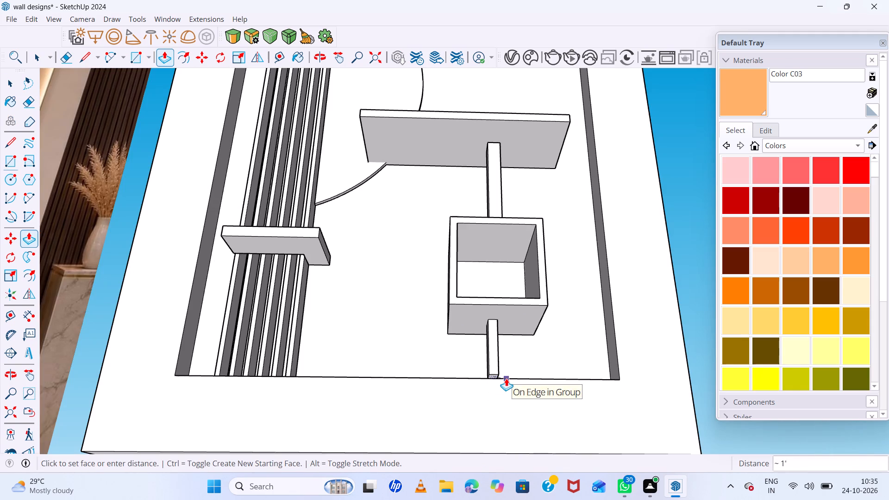
click(507, 383)
Shorten the lower post with two upward pushes of about 1" on its bottom face to suit the recess floor.
scroll(480, 368, up, 5)
middle_drag(479, 367, 494, 426)
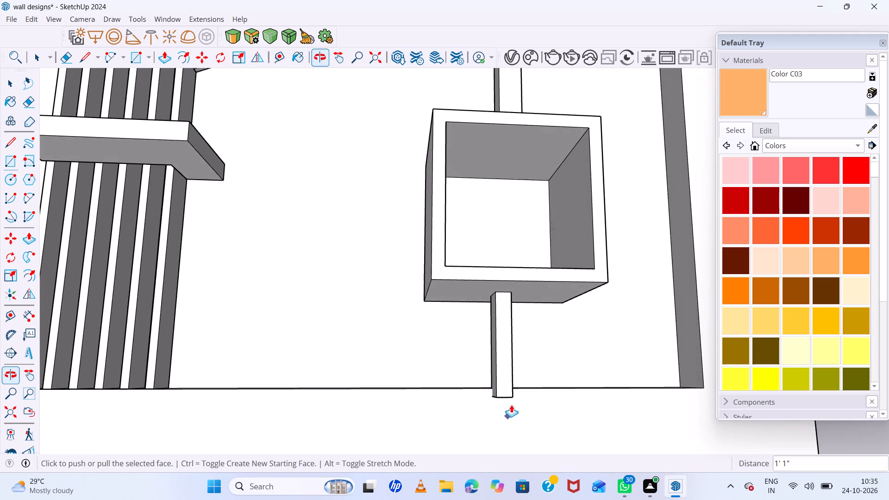
scroll(511, 405, up, 5)
middle_drag(501, 399, 535, 308)
scroll(513, 382, up, 5)
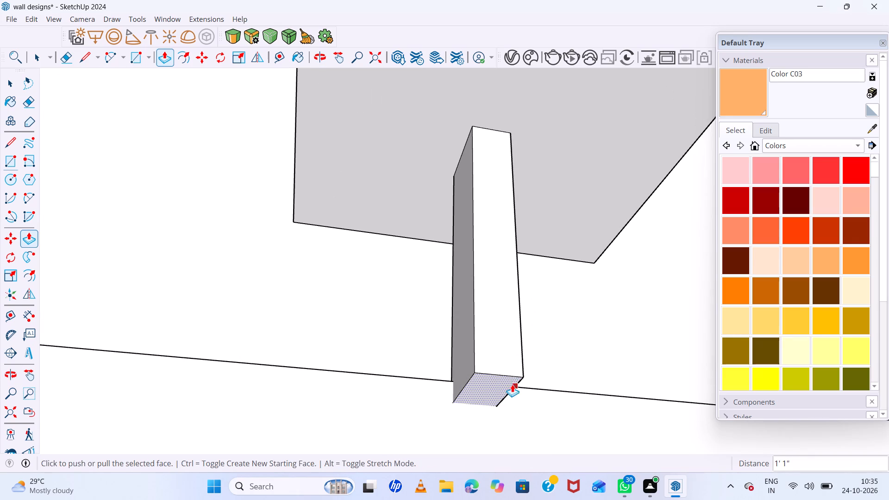
click(493, 382)
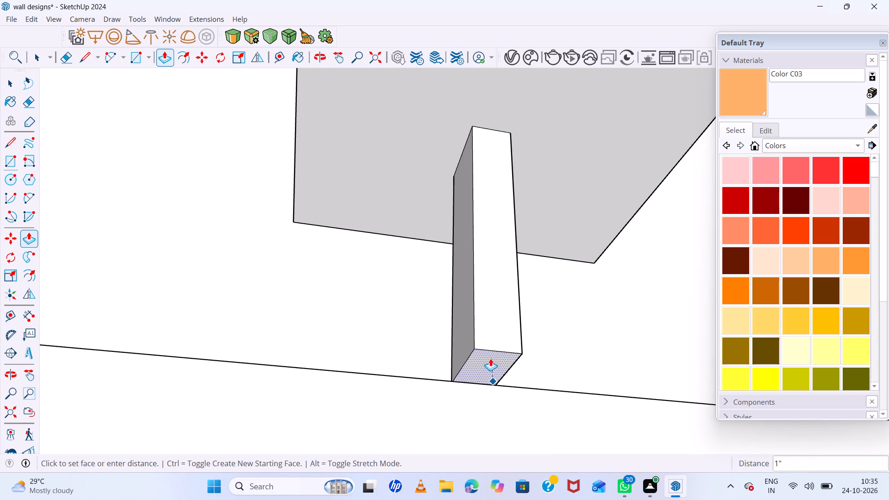
click(486, 366)
scroll(470, 352, up, 2)
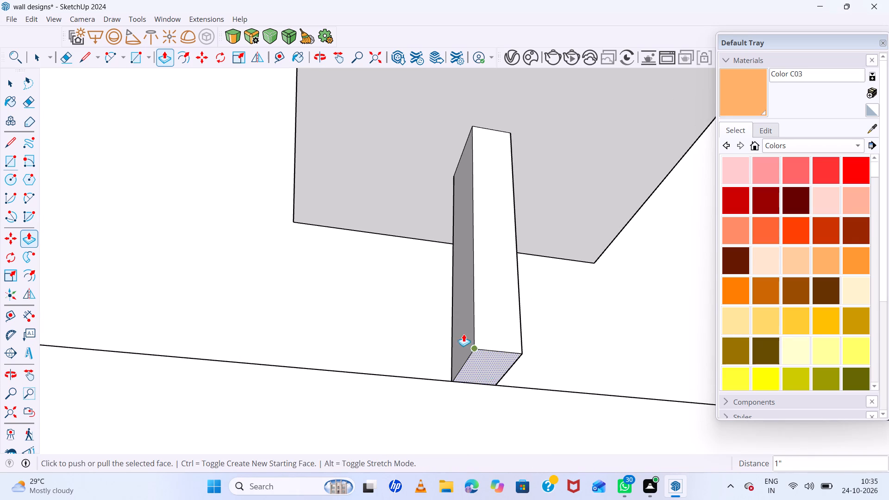
scroll(463, 334, up, 2)
middle_drag(463, 334, 526, 440)
click(542, 399)
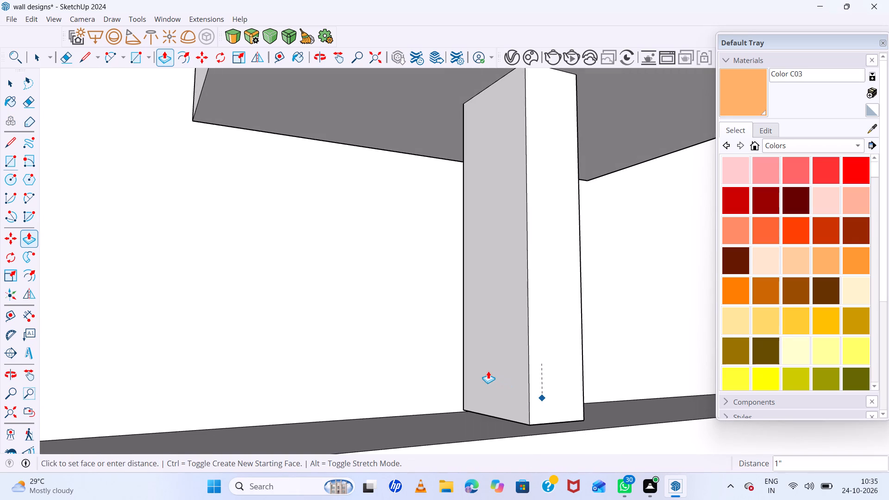
click(488, 371)
Examine the lower post, the box niche and the whole fourth wall beside its reference image from several angles.
scroll(529, 404, up, 6)
middle_drag(469, 350, 36, 288)
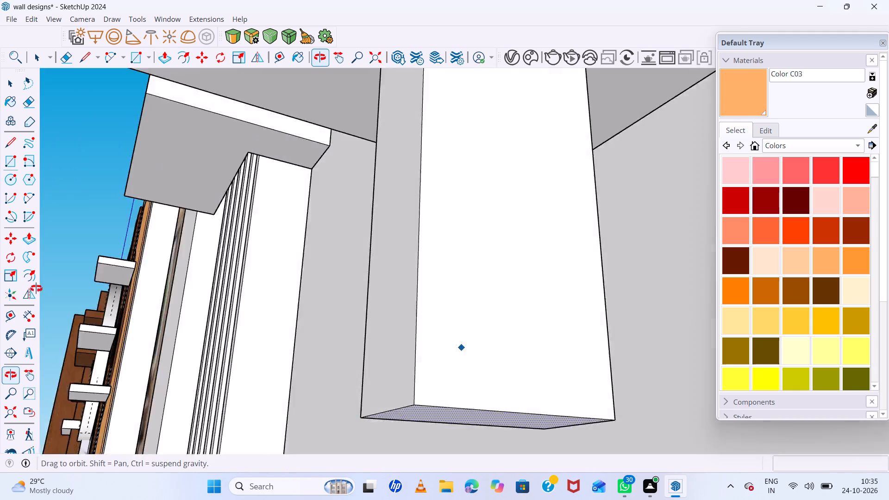
middle_drag(36, 288, 13, 288)
scroll(272, 302, down, 12)
scroll(365, 300, down, 5)
middle_drag(281, 288, 446, 349)
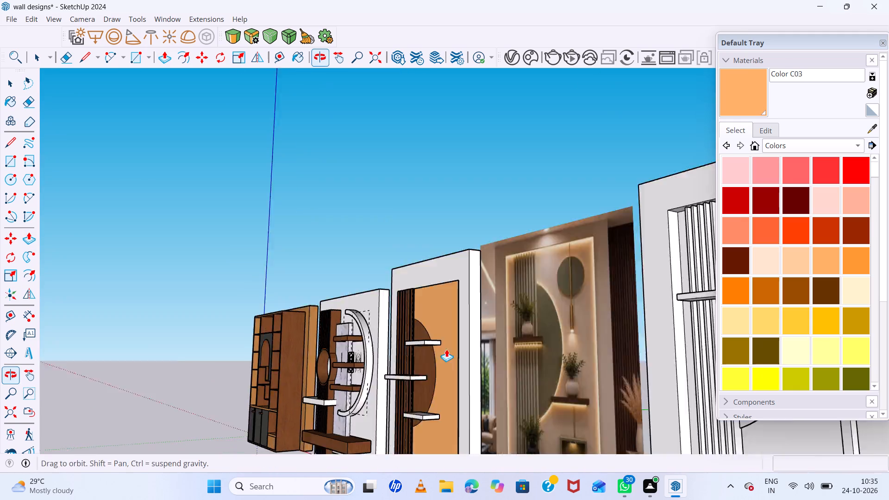
middle_drag(446, 349, 441, 349)
scroll(416, 269, down, 13)
scroll(557, 329, up, 13)
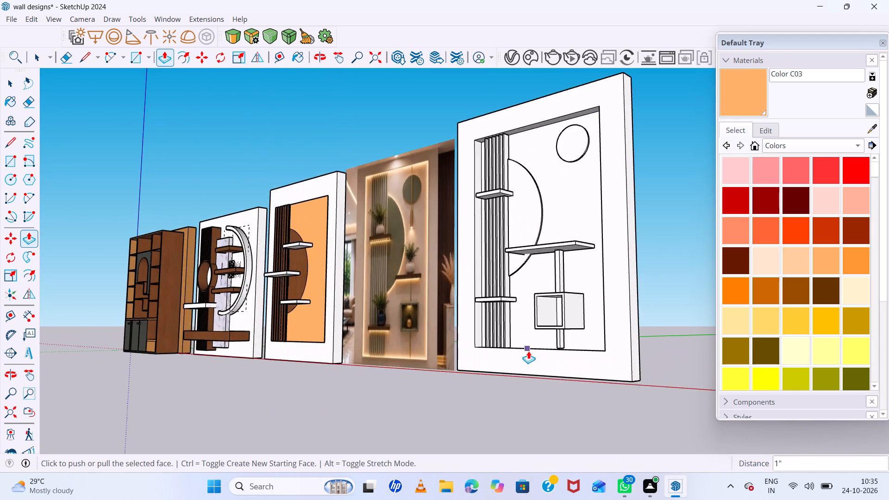
scroll(544, 346, up, 12)
middle_drag(563, 324, 689, 396)
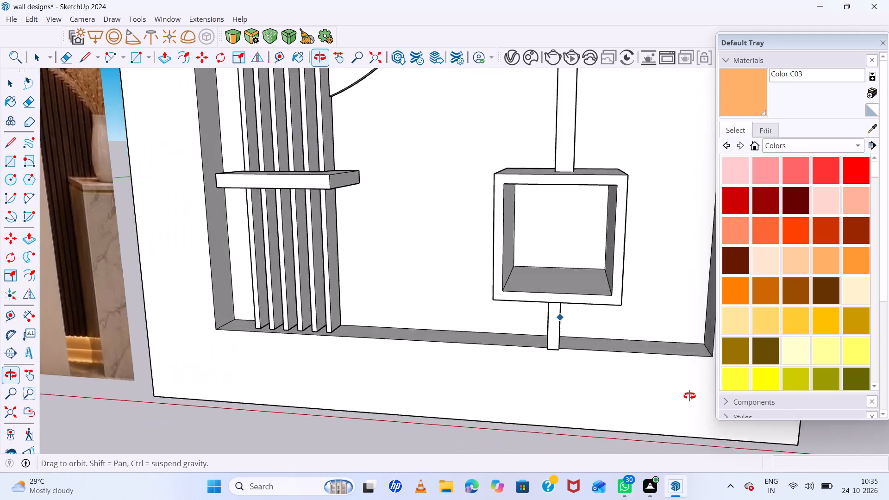
Push the lower post's front face back towards the wall twice, about 1" each time.
middle_drag(689, 396, 505, 412)
scroll(541, 370, up, 9)
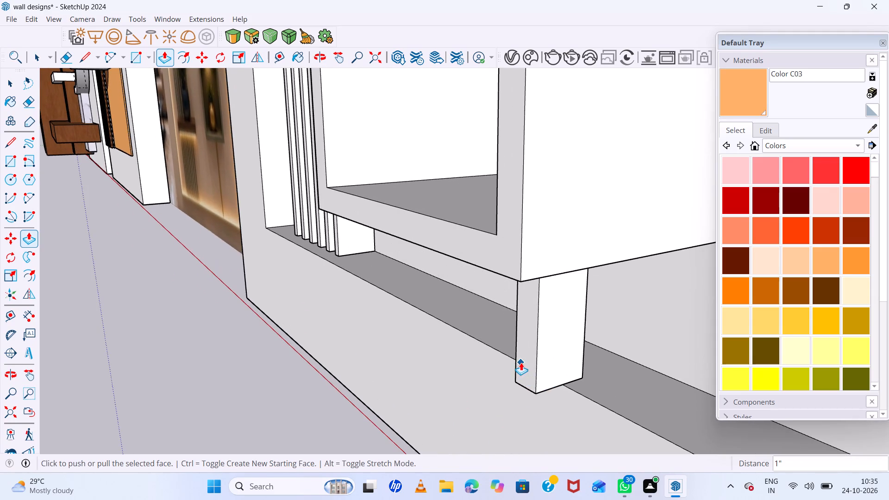
middle_drag(521, 362, 545, 351)
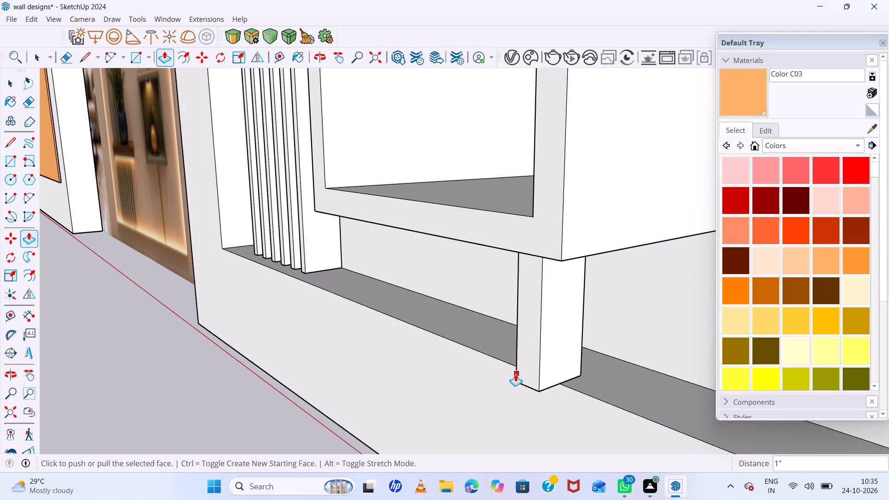
key(space)
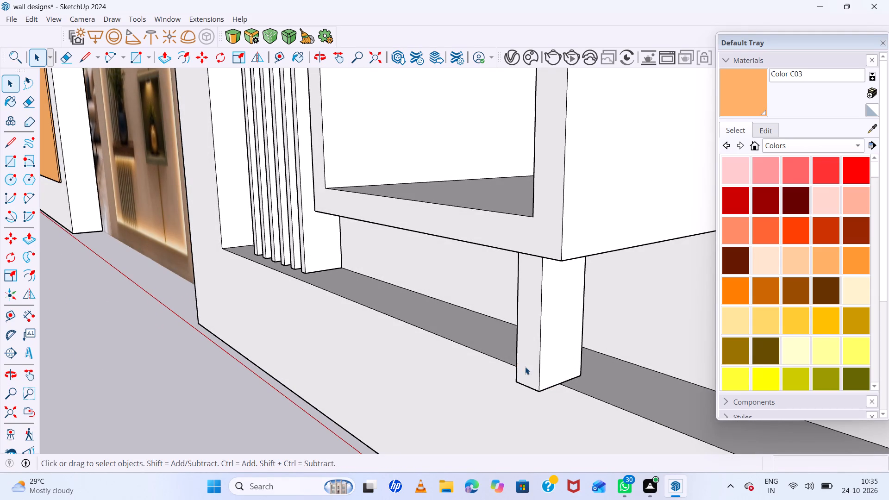
click(525, 367)
key(p)
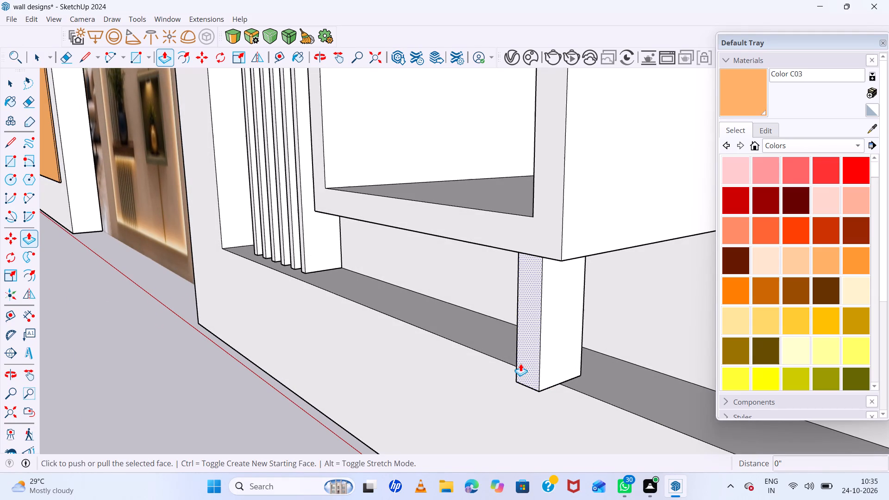
double_click(531, 367)
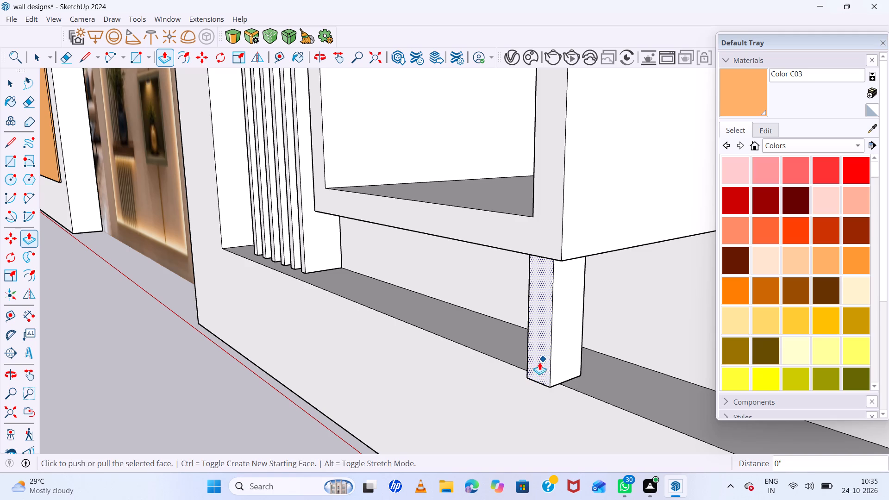
click(538, 363)
click(549, 360)
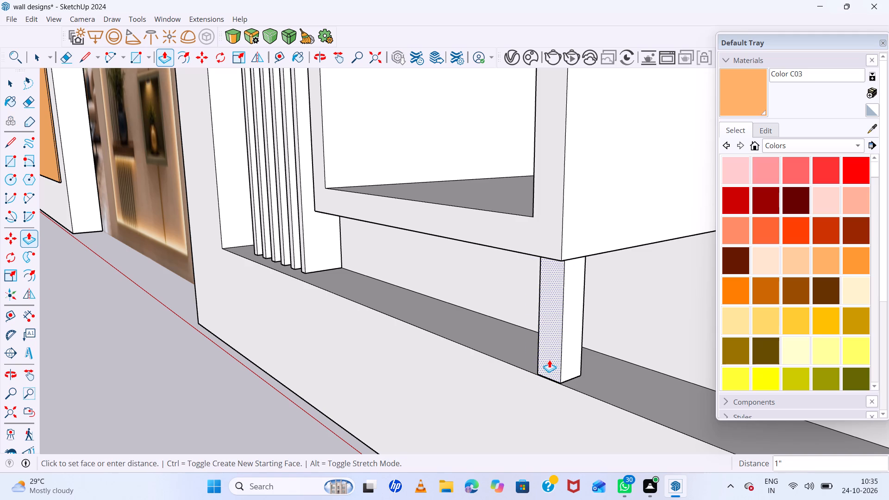
Examine the lower post's foot, its back and its position relative to the recess floor from several angles.
scroll(545, 361, up, 5)
scroll(635, 415, up, 1)
middle_drag(633, 413, 472, 355)
scroll(540, 363, down, 8)
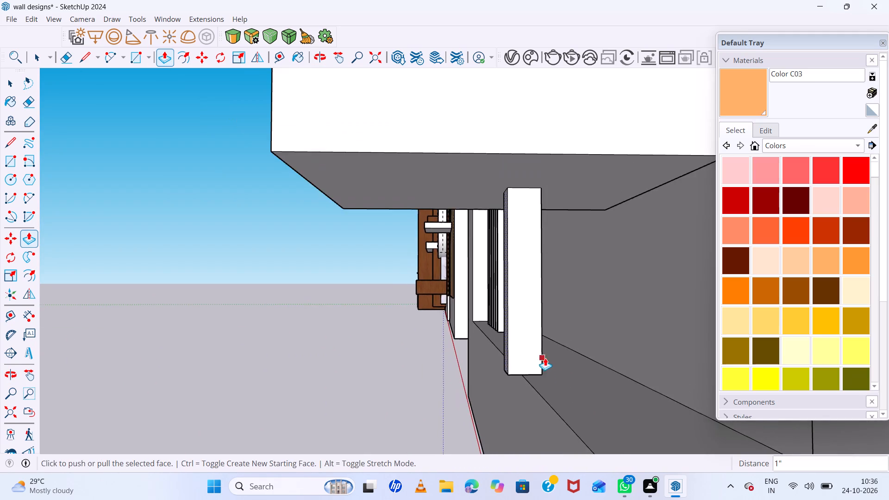
scroll(545, 358, down, 5)
middle_drag(550, 355, 778, 293)
scroll(557, 318, up, 3)
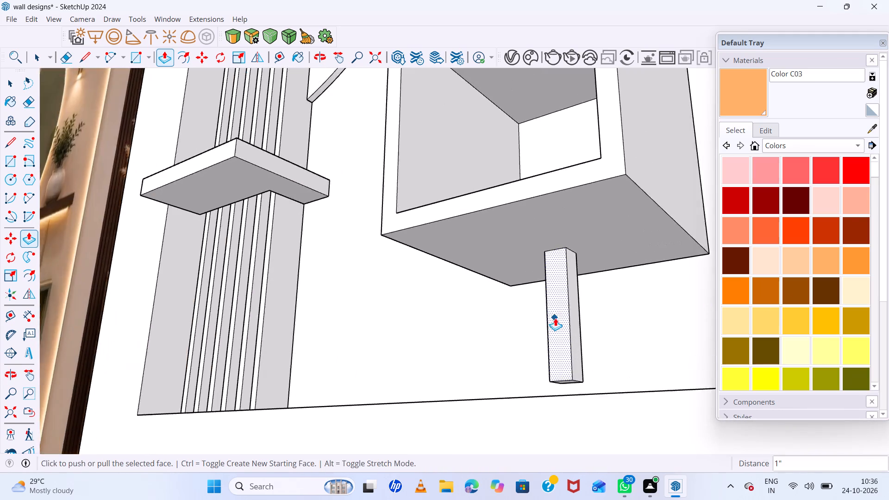
scroll(555, 318, up, 6)
middle_drag(557, 318, 752, 393)
scroll(543, 396, up, 6)
middle_drag(522, 383, 701, 437)
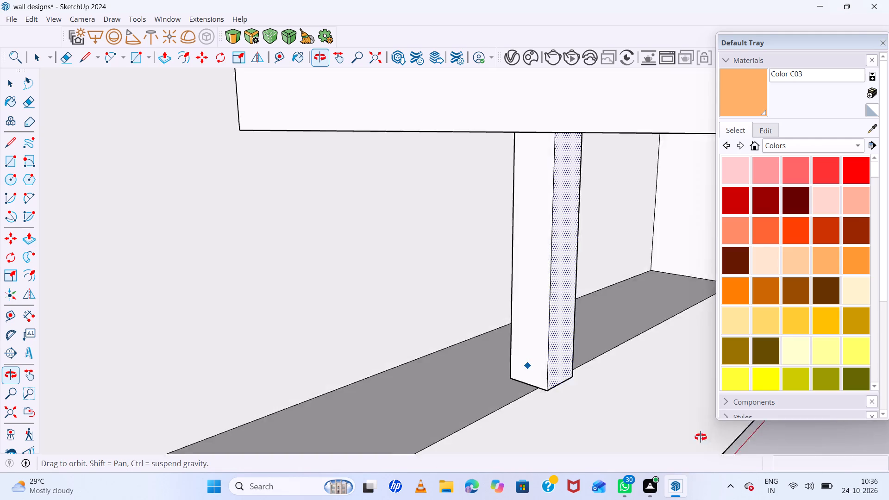
middle_drag(701, 437, 552, 266)
scroll(566, 392, up, 6)
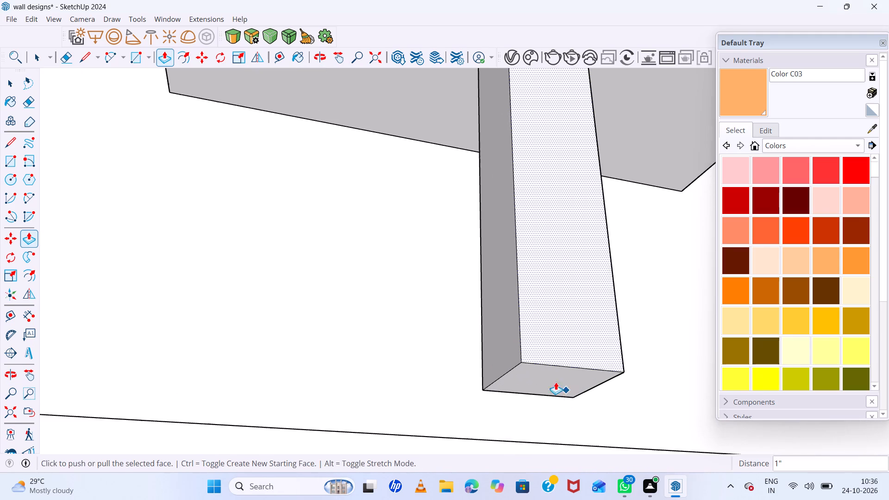
scroll(543, 386, up, 4)
middle_drag(613, 404, 625, 408)
middle_click(625, 408)
scroll(625, 408, down, 6)
scroll(558, 360, down, 6)
middle_drag(551, 355, 745, 499)
scroll(569, 357, up, 7)
middle_drag(482, 352, 610, 258)
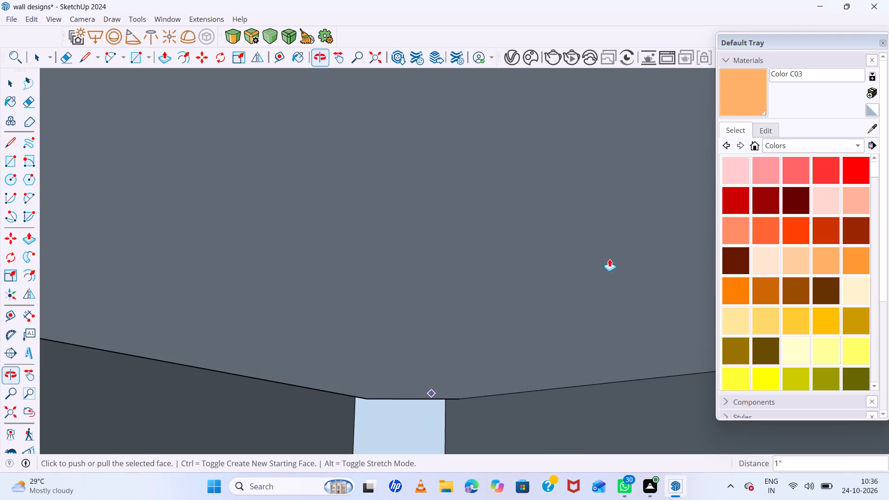
middle_drag(607, 267, 642, 362)
middle_click(642, 362)
scroll(482, 132, up, 12)
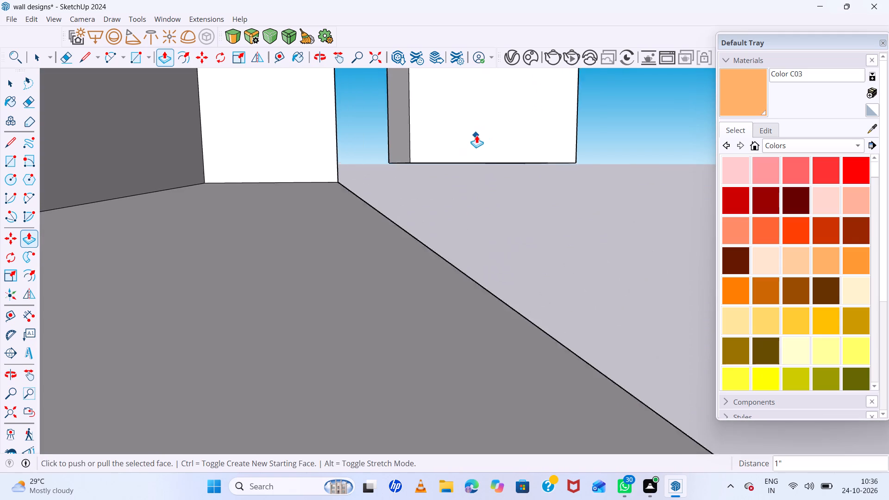
scroll(476, 135, up, 1)
middle_drag(469, 158, 481, 101)
middle_click(482, 100)
middle_drag(481, 113, 505, 247)
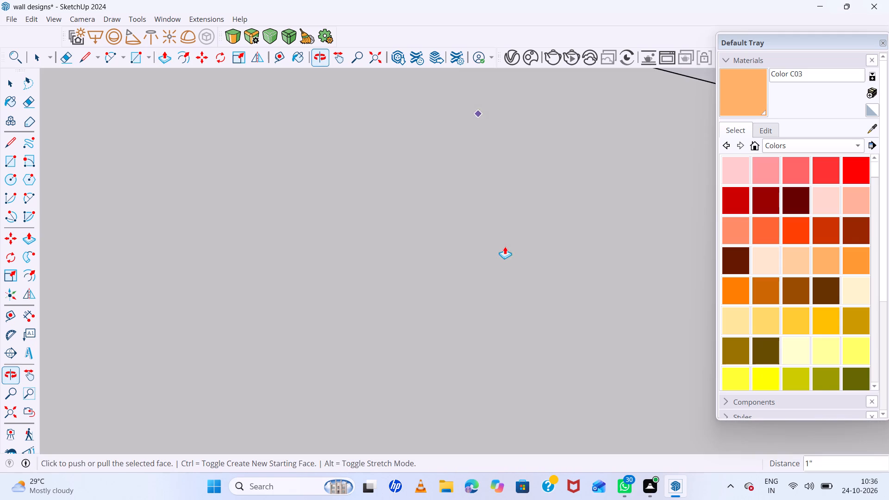
scroll(502, 243, down, 20)
scroll(495, 238, down, 6)
scroll(396, 230, down, 6)
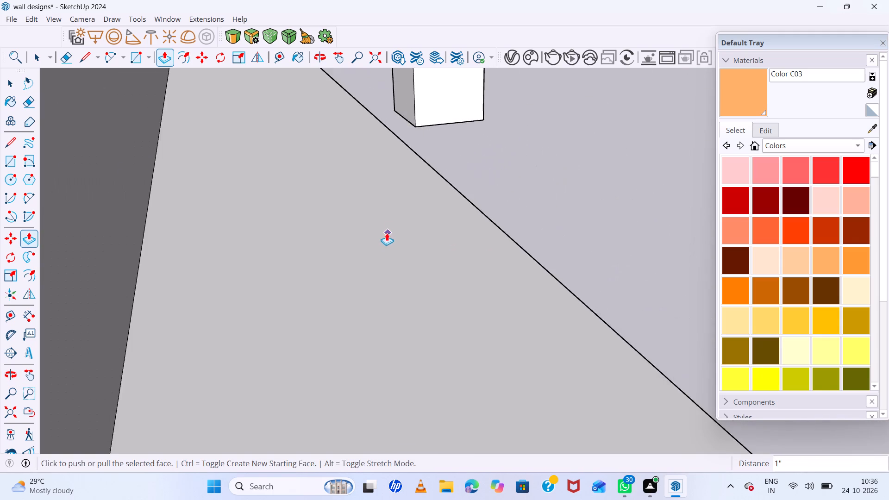
scroll(387, 233, down, 8)
scroll(394, 217, up, 12)
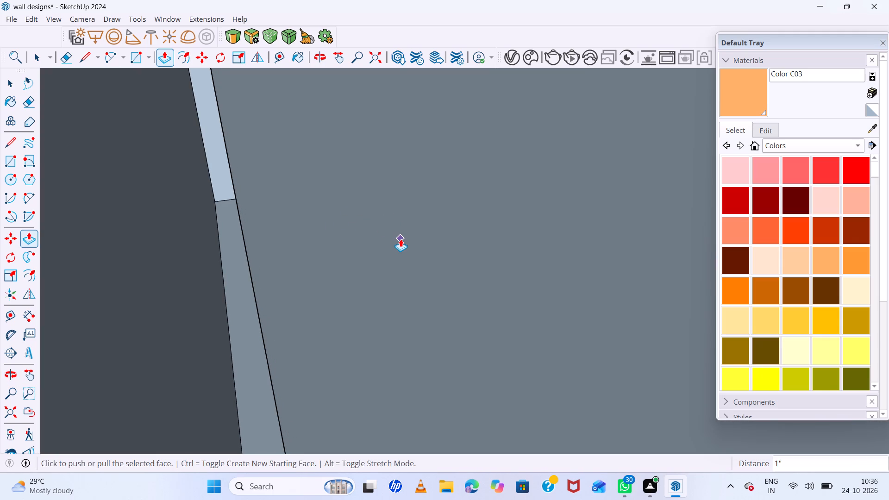
key(space)
scroll(399, 257, down, 8)
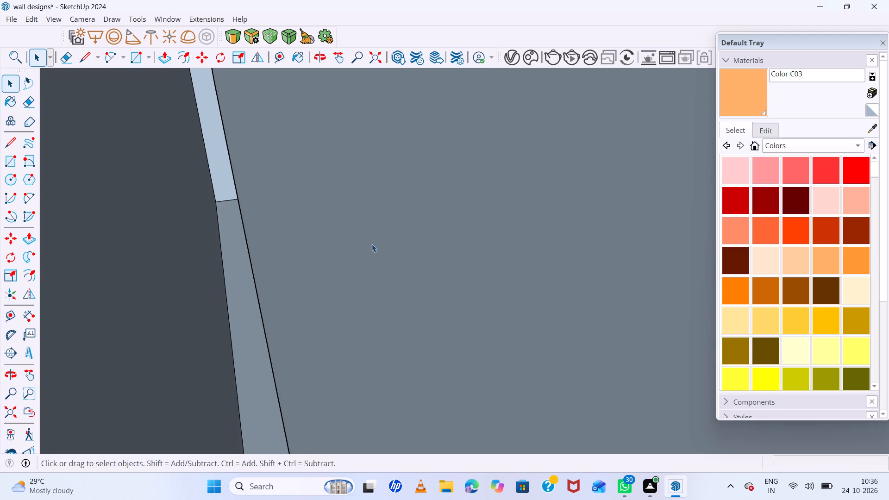
scroll(372, 244, down, 11)
click(14, 412)
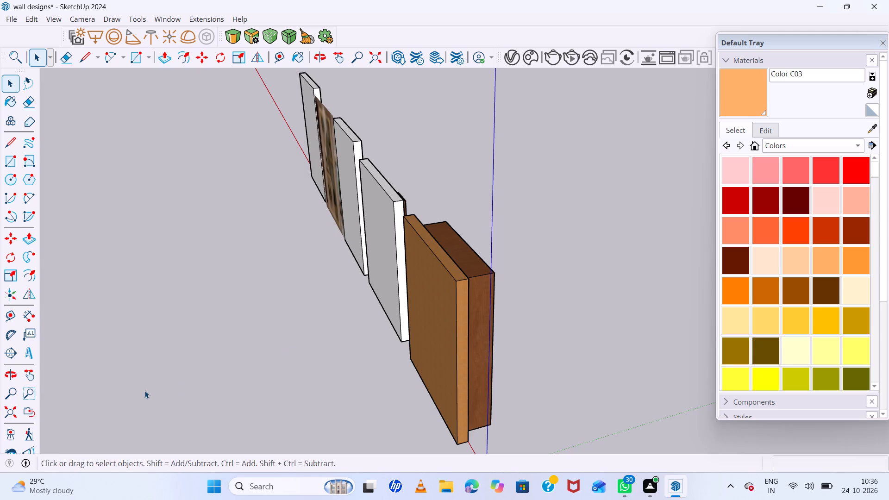
scroll(448, 209, up, 1)
middle_drag(448, 209, 150, 242)
scroll(347, 188, down, 13)
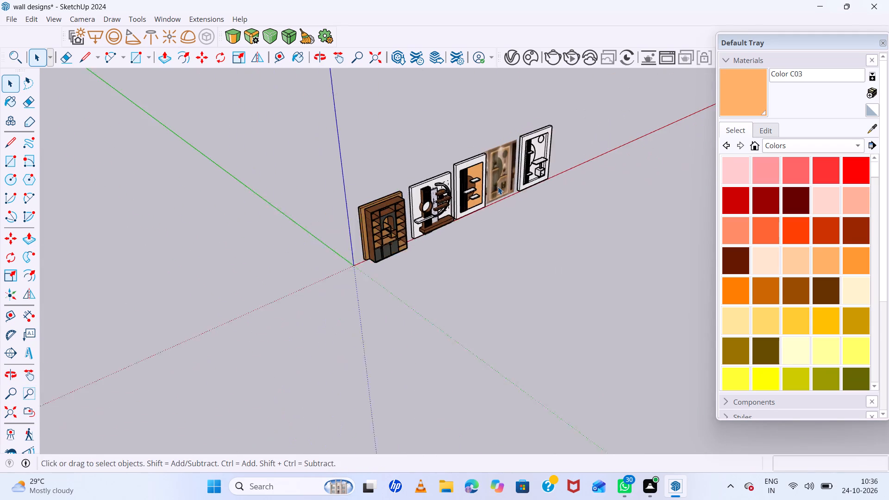
scroll(560, 150, up, 20)
scroll(560, 150, up, 13)
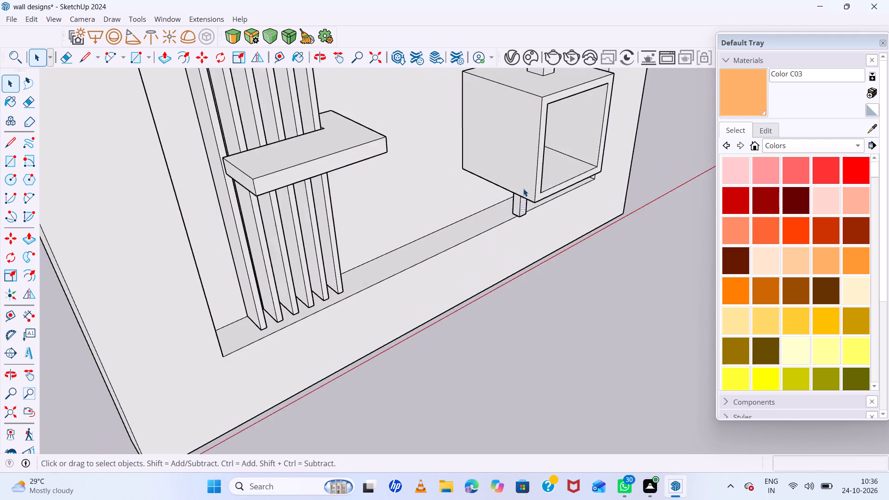
scroll(523, 188, up, 13)
middle_drag(523, 218, 764, 130)
middle_click(770, 128)
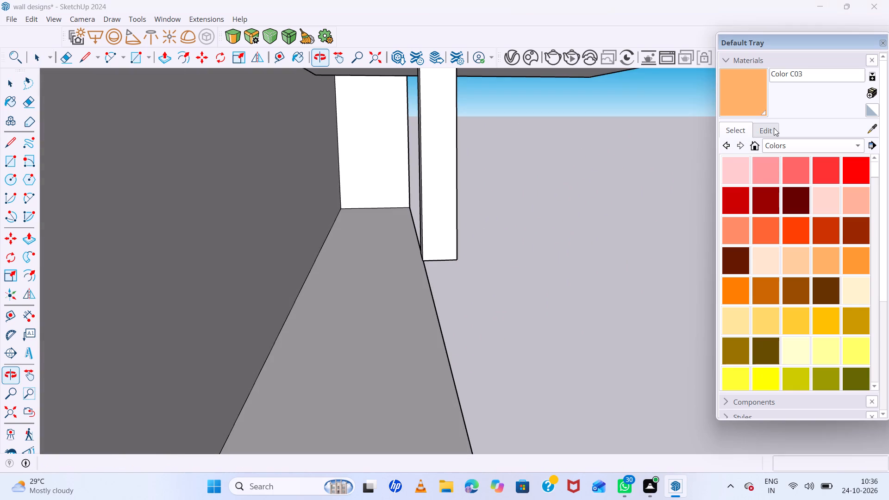
scroll(493, 167, up, 7)
scroll(505, 215, down, 11)
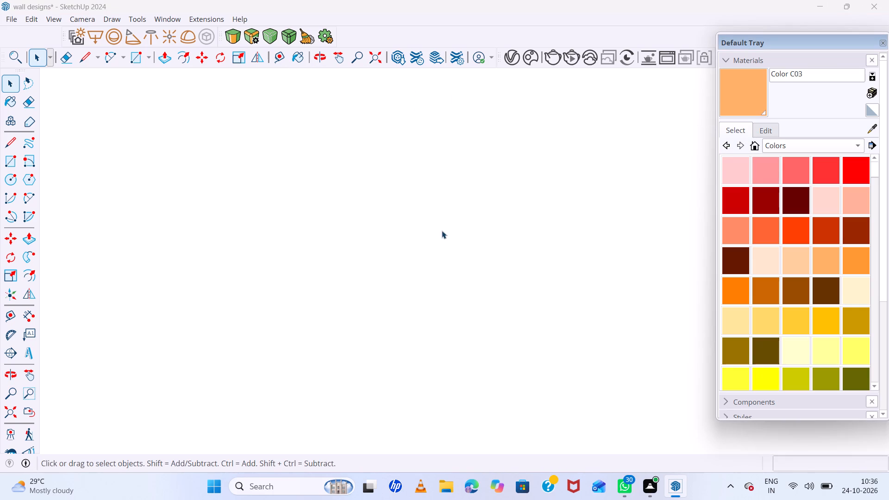
Pull the lower post's rear face back 3" so the post extends over the recess floor.
click(12, 415)
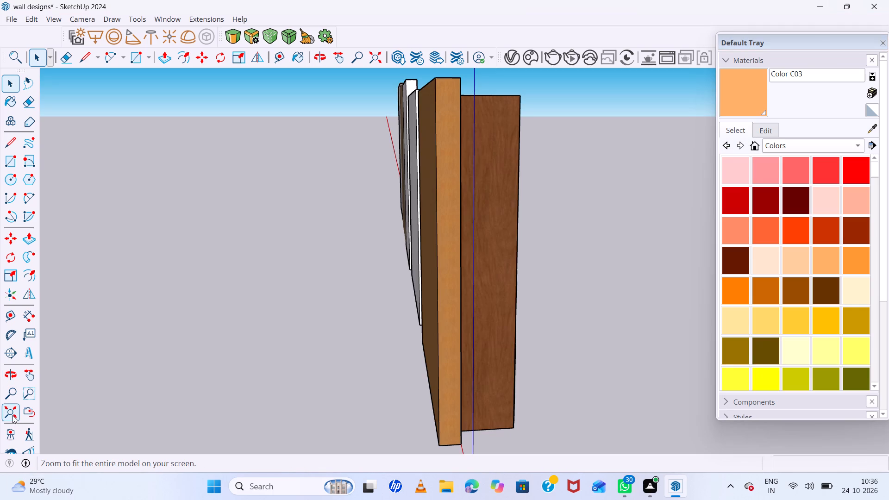
middle_drag(440, 257, 272, 279)
scroll(362, 249, down, 8)
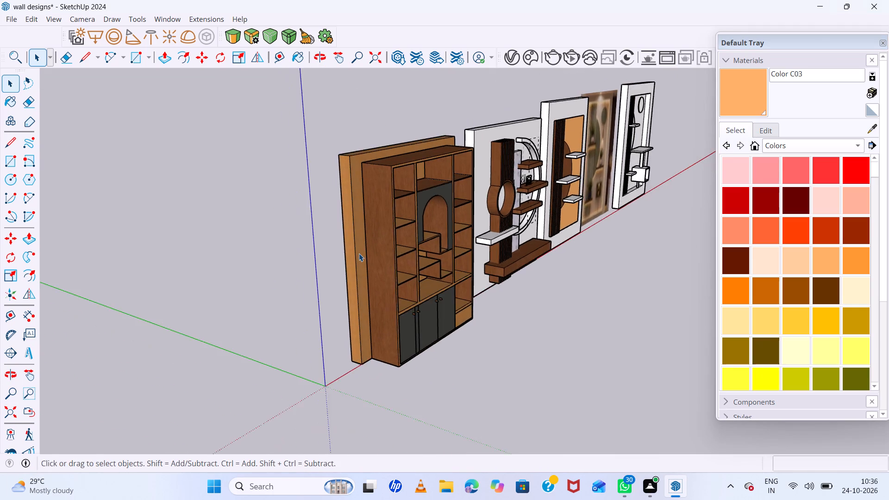
scroll(359, 253, down, 5)
scroll(589, 178, up, 20)
scroll(589, 178, up, 8)
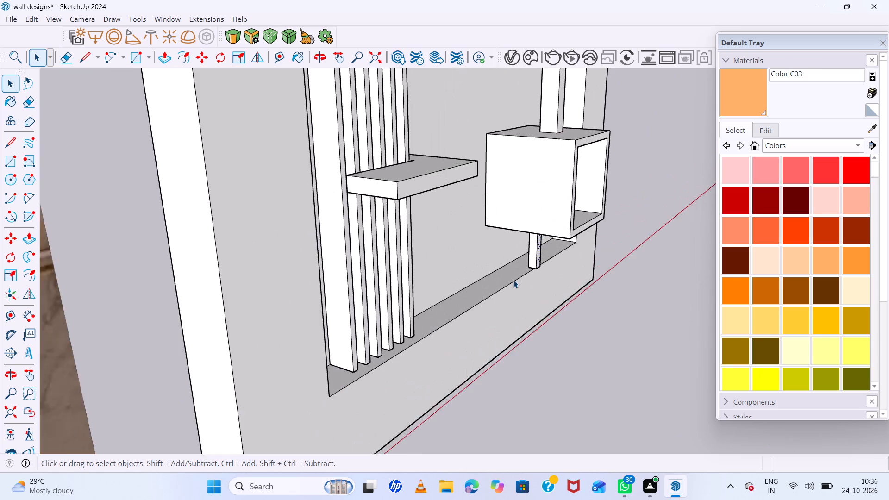
scroll(513, 280, up, 12)
middle_drag(546, 256, 676, 250)
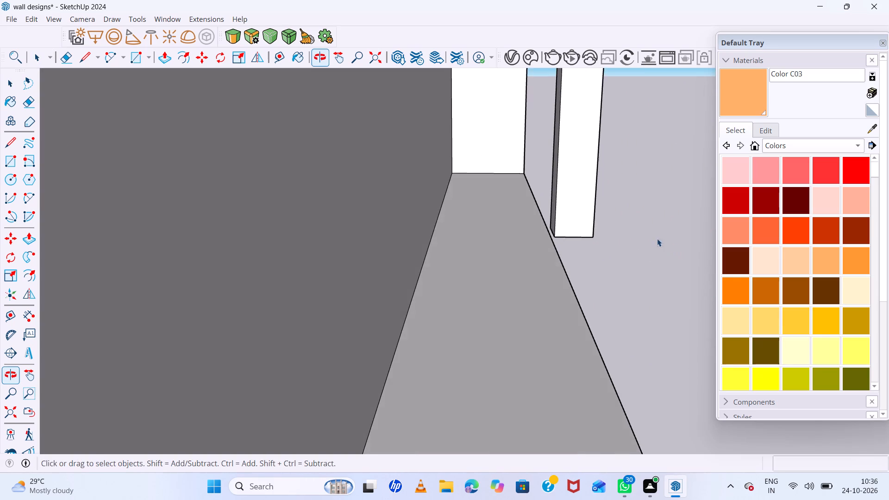
scroll(557, 207, up, 14)
middle_drag(567, 204, 615, 198)
click(532, 205)
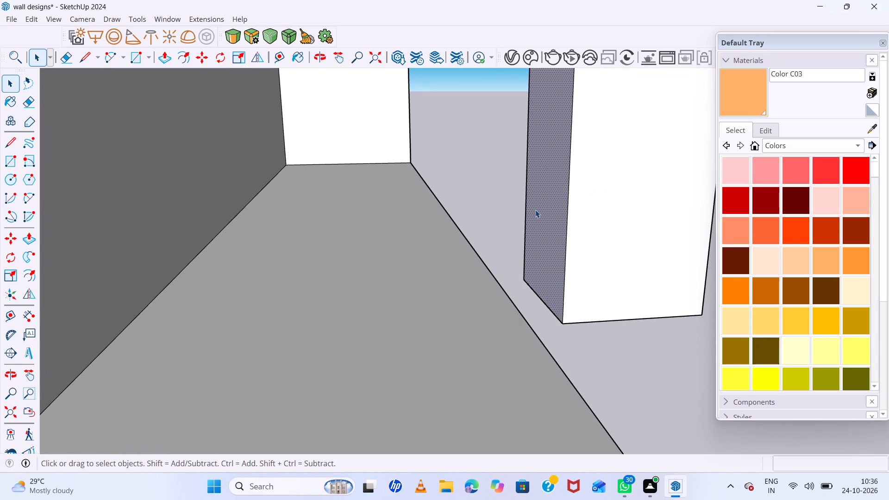
key(p)
click(534, 212)
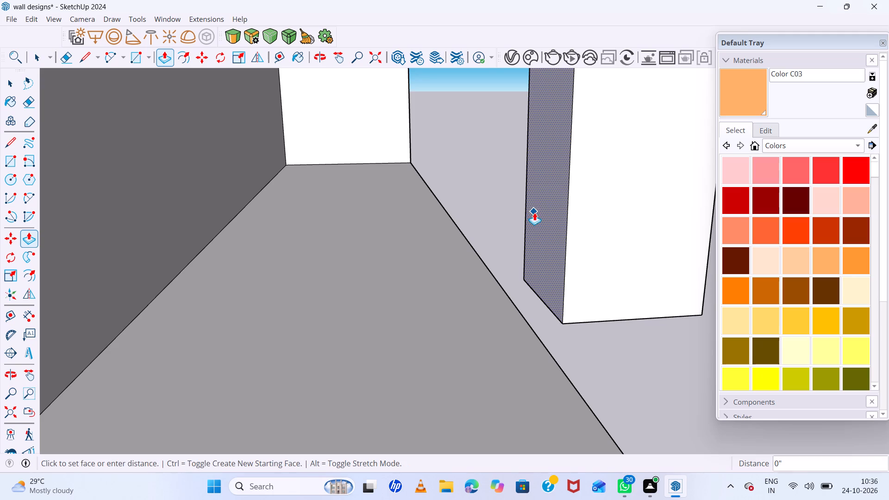
click(353, 249)
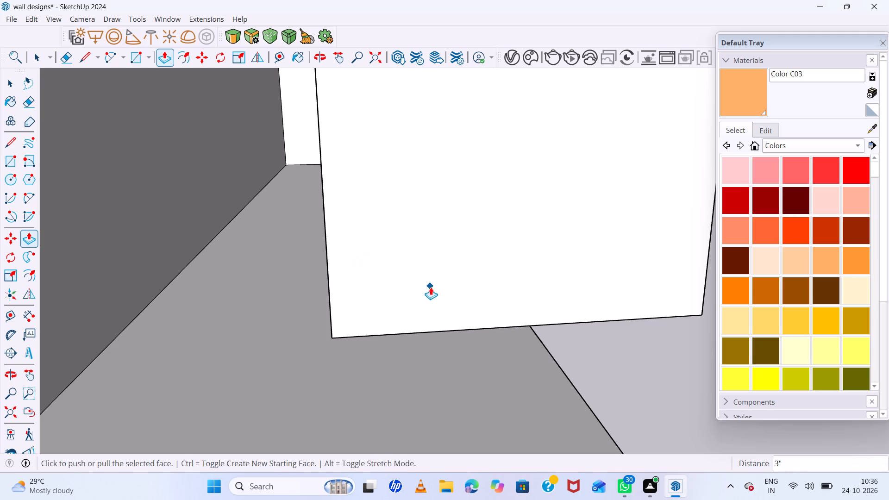
Extend the lower post's bottom face down about 1" to the level of the recess floor.
middle_drag(432, 279, 432, 185)
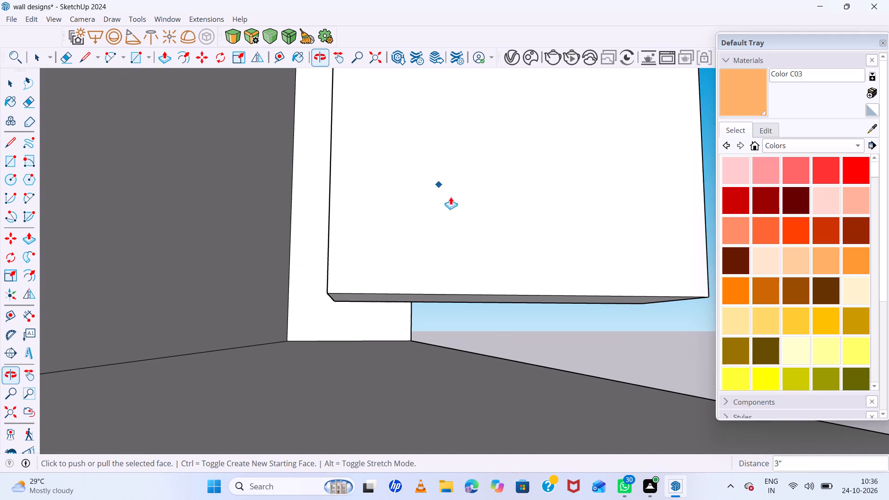
key(space)
key(space)
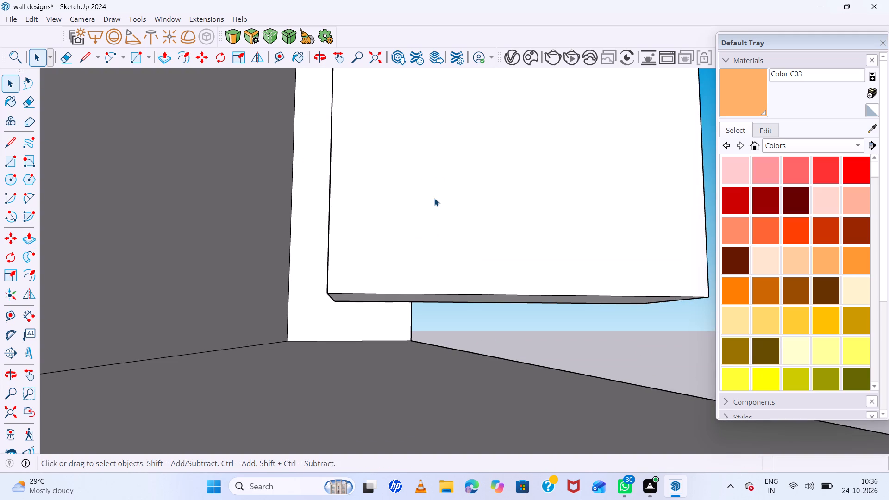
scroll(432, 313, up, 4)
scroll(432, 310, down, 3)
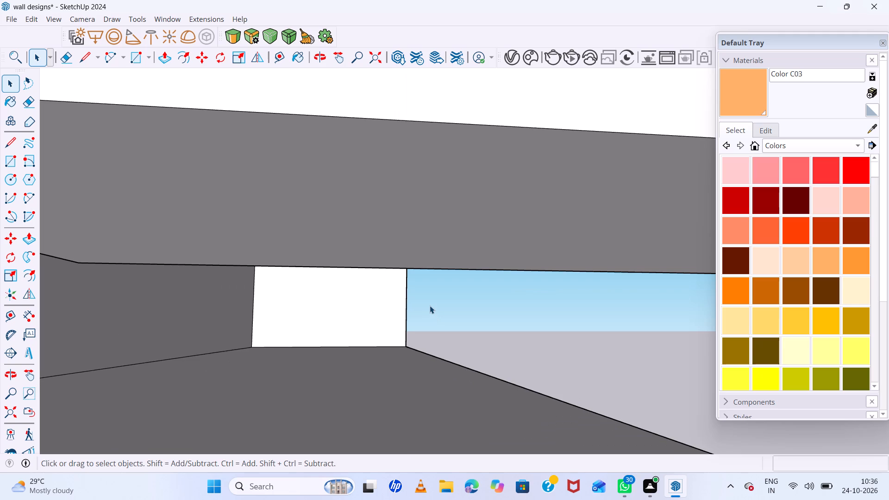
click(420, 234)
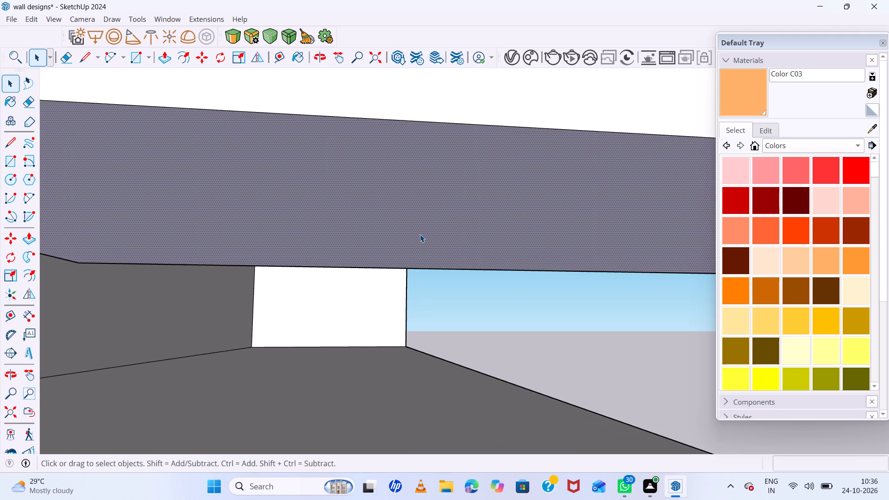
key(p)
click(417, 237)
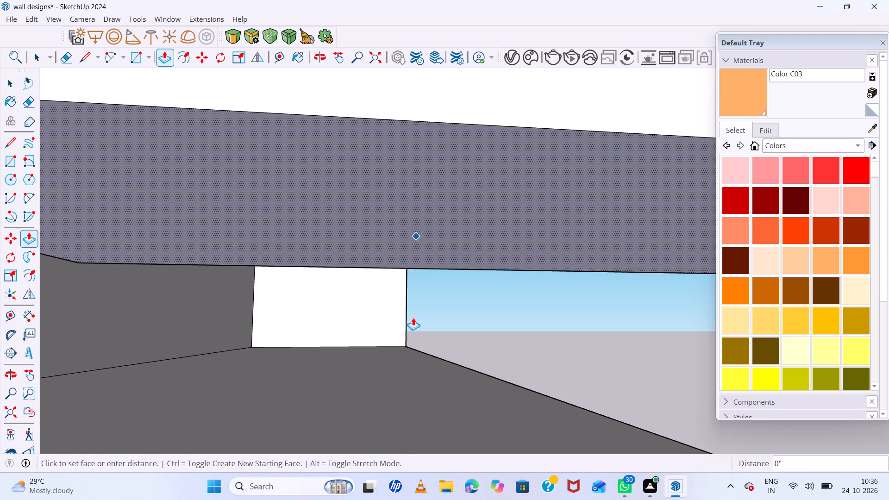
scroll(424, 349, down, 7)
click(427, 375)
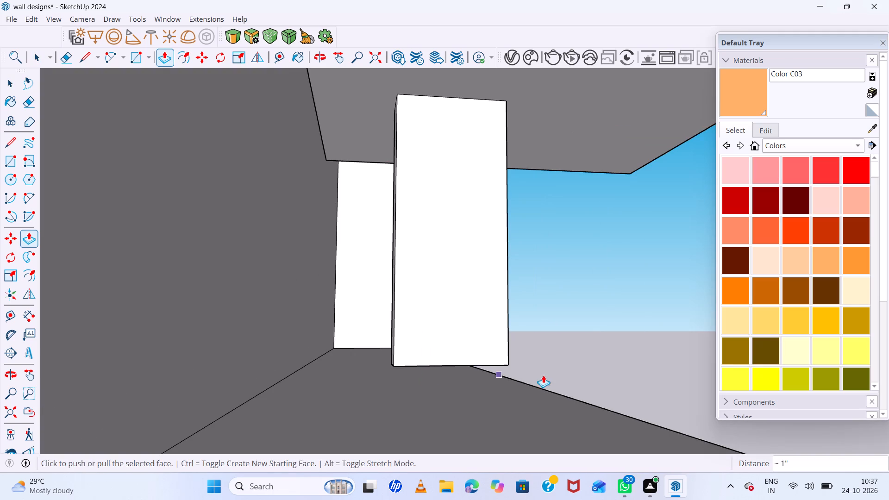
Push the lower post's front face back about 2" so it aligns with the front edge of the recess floor.
scroll(545, 375, up, 6)
middle_drag(548, 376, 545, 388)
scroll(570, 370, down, 12)
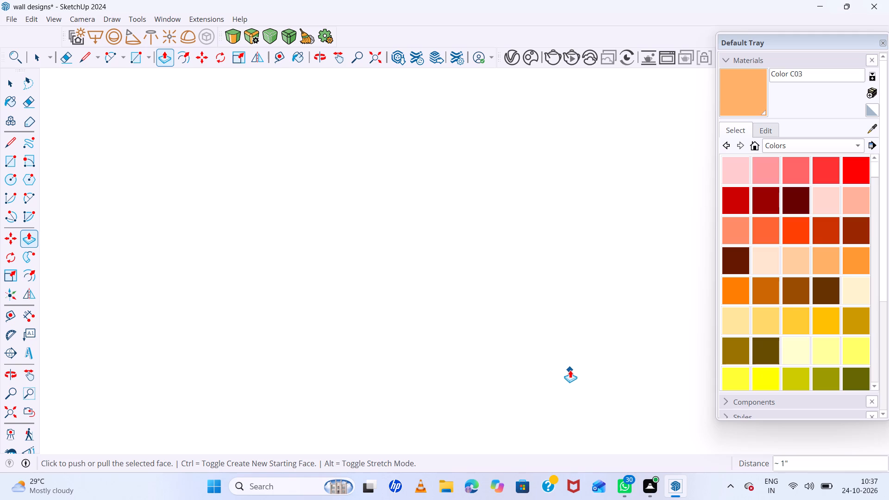
click(14, 415)
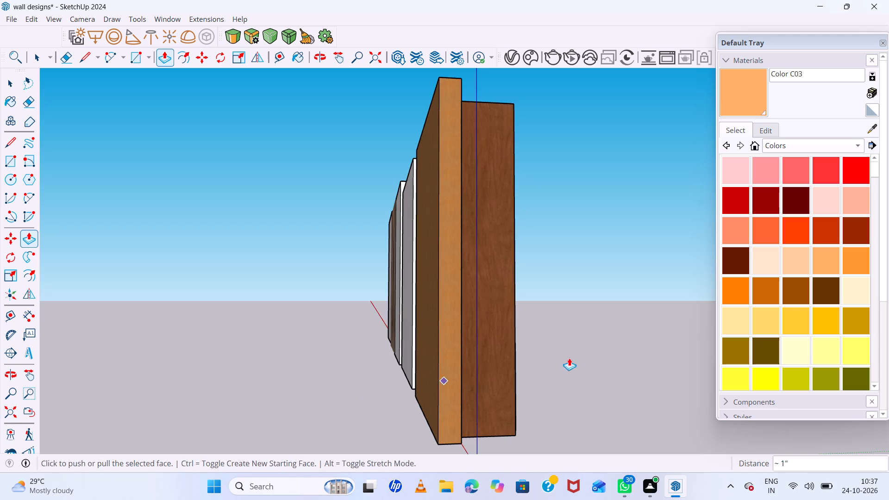
middle_drag(576, 355, 372, 383)
scroll(369, 379, up, 1)
scroll(463, 251, down, 6)
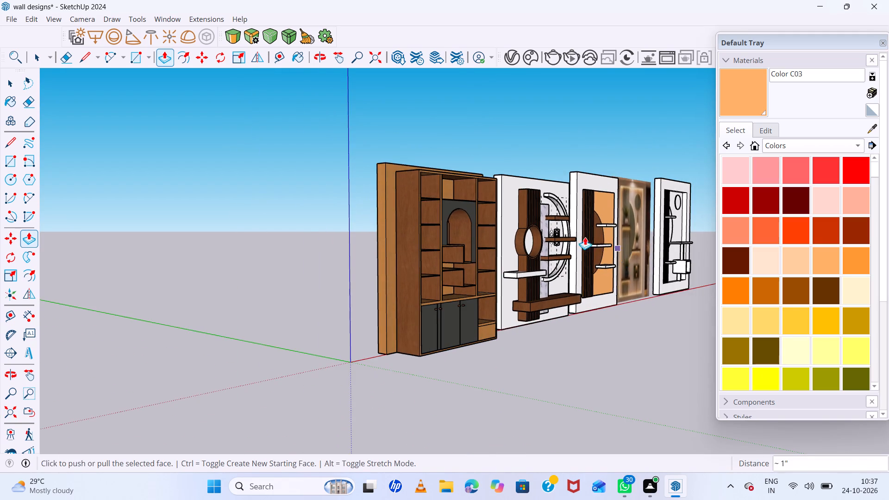
scroll(538, 231, down, 7)
scroll(664, 260, up, 20)
scroll(664, 260, up, 8)
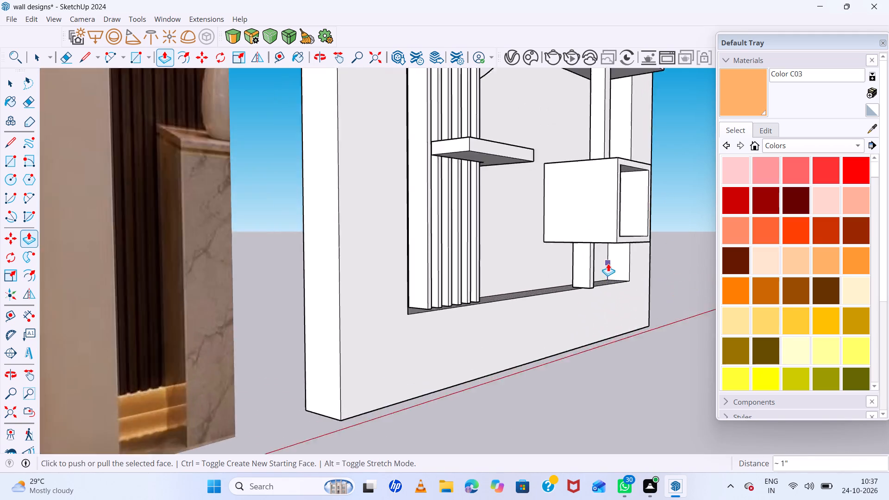
scroll(608, 263, up, 9)
scroll(553, 332, up, 6)
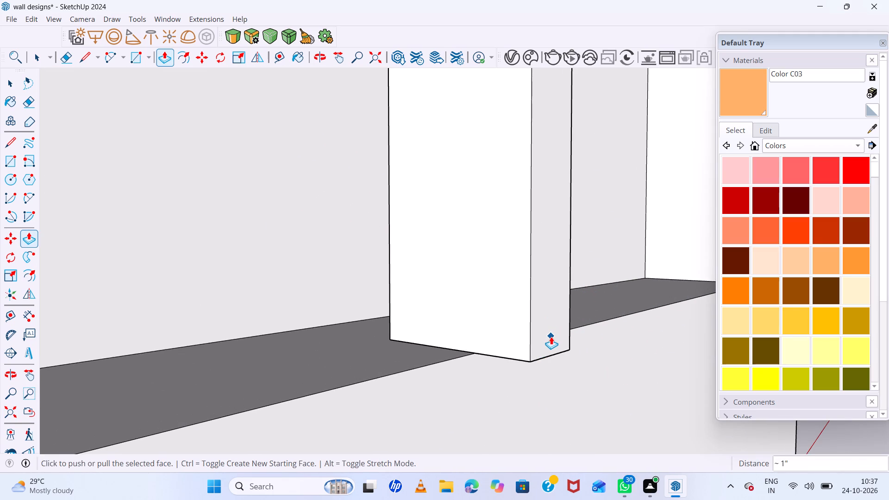
key(space)
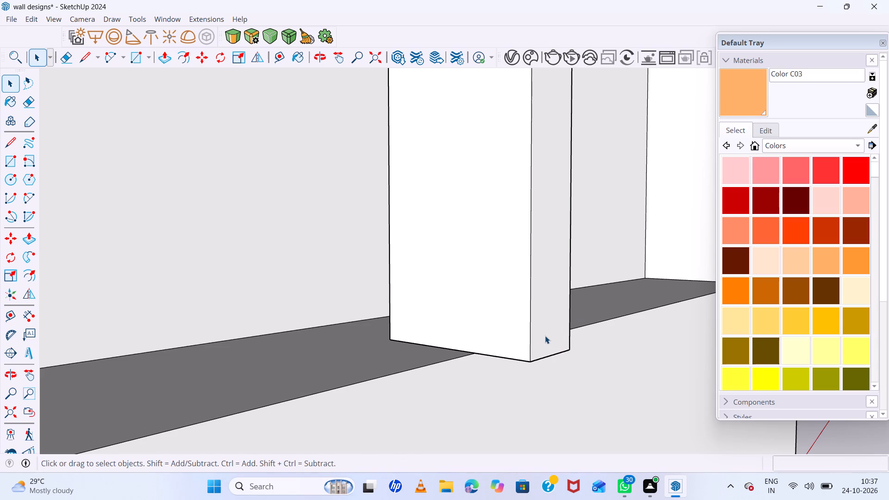
click(545, 336)
key(p)
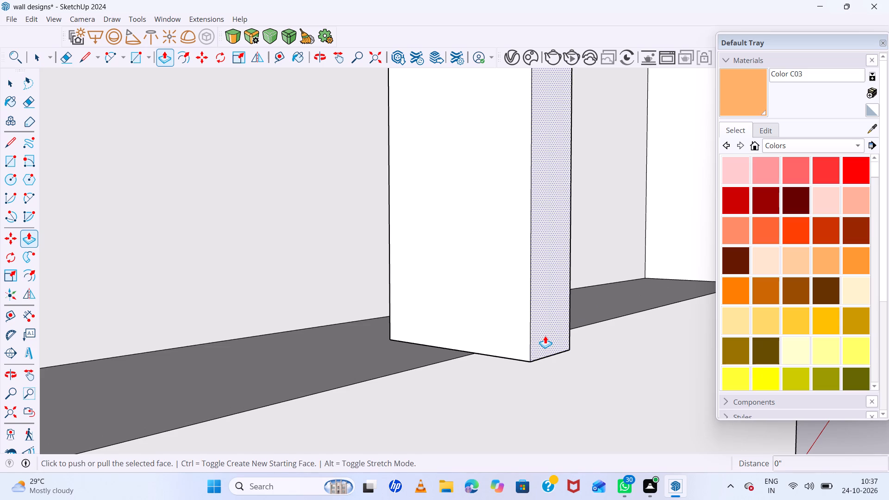
click(545, 336)
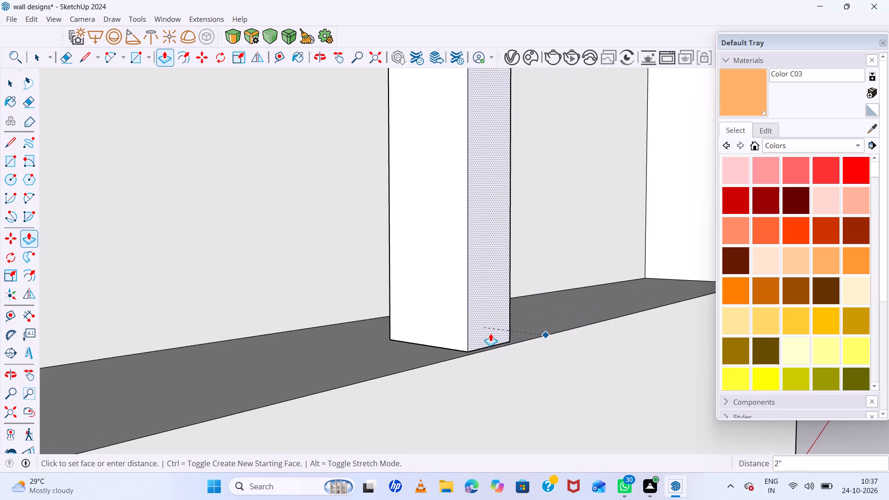
click(480, 355)
Examine the lower post under the box niche and the upper post's foot on the niche top from several angles.
scroll(399, 356, down, 12)
scroll(425, 328, down, 14)
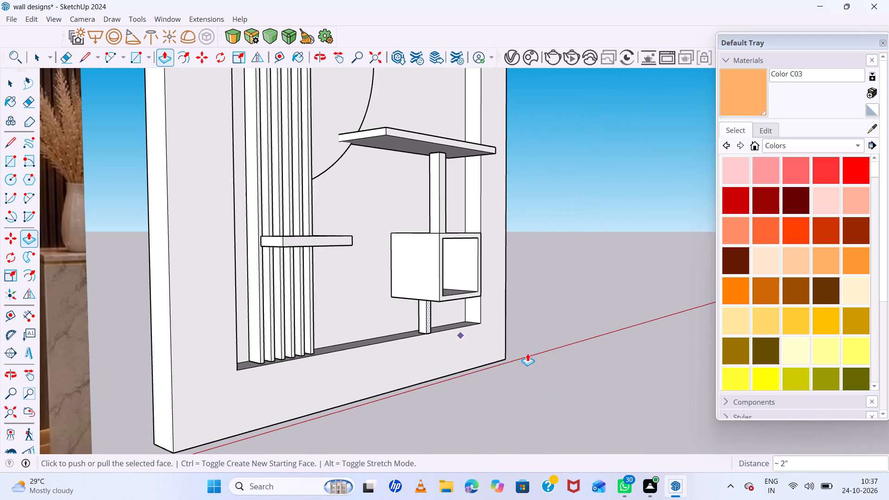
middle_drag(497, 344, 252, 287)
scroll(451, 277, up, 6)
middle_drag(429, 292, 671, 387)
scroll(688, 375, up, 1)
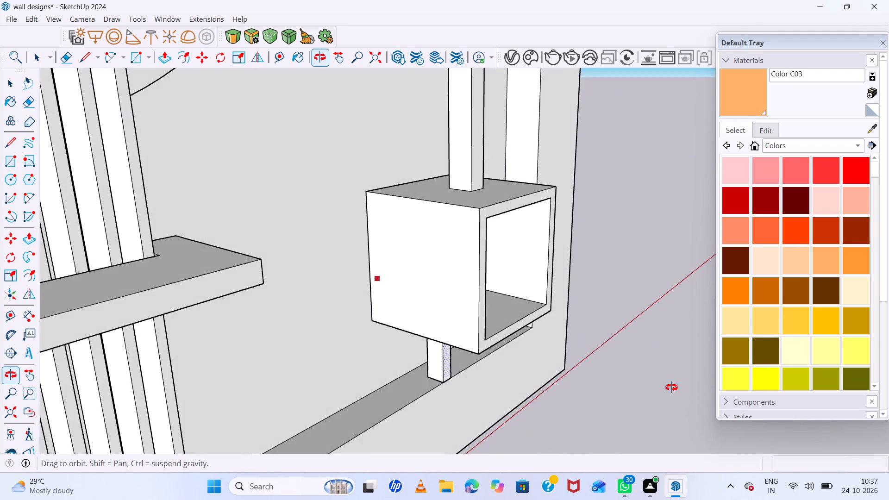
middle_drag(671, 387, 474, 416)
scroll(450, 170, up, 5)
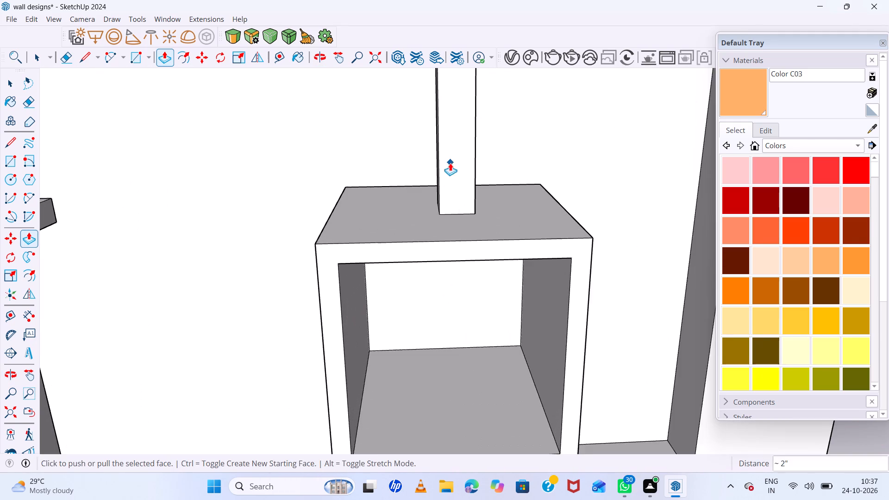
middle_drag(450, 170, 717, 215)
scroll(513, 192, up, 5)
middle_drag(476, 187, 509, 186)
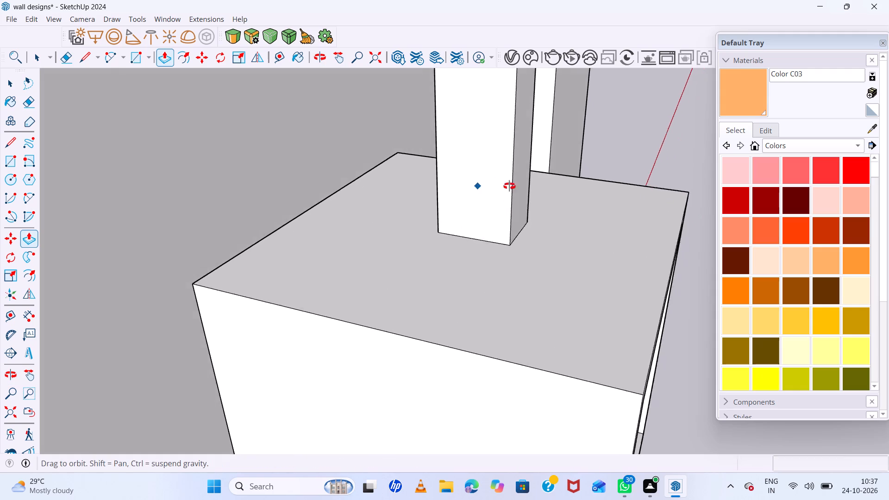
middle_drag(509, 186, 690, 218)
middle_drag(676, 230, 457, 231)
scroll(457, 231, down, 5)
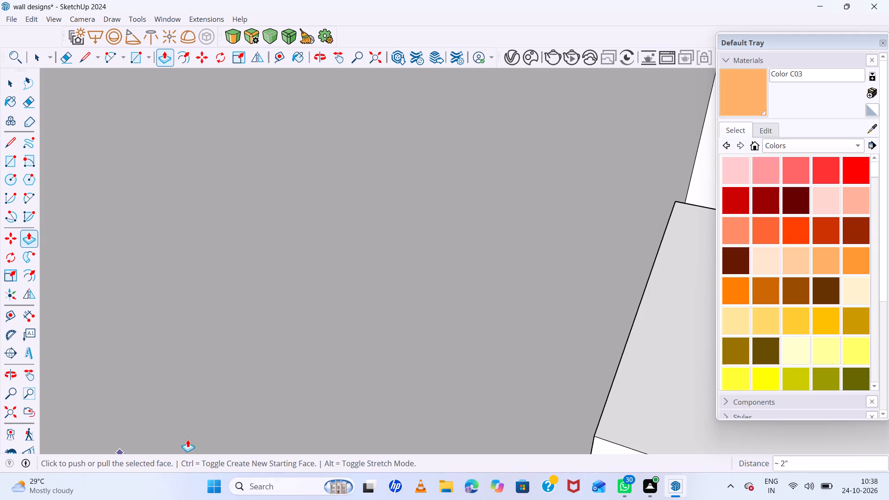
scroll(399, 268, down, 20)
scroll(399, 268, down, 15)
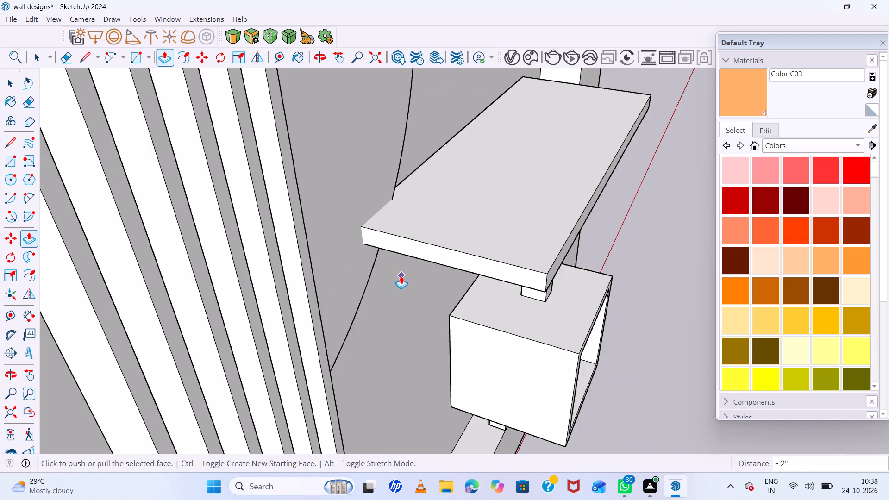
scroll(401, 276, down, 7)
middle_drag(510, 325, 517, 253)
scroll(493, 272, up, 9)
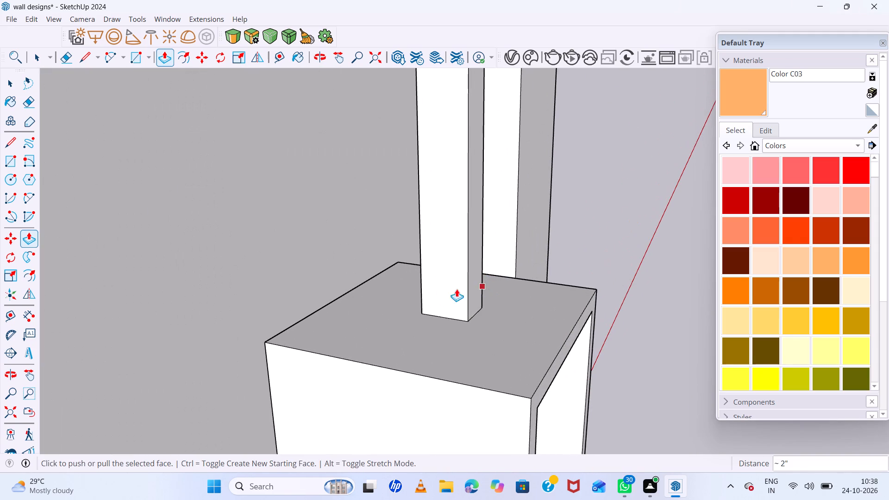
key(space)
middle_drag(506, 286, 630, 266)
middle_click(632, 266)
middle_click(636, 264)
scroll(639, 263, down, 1)
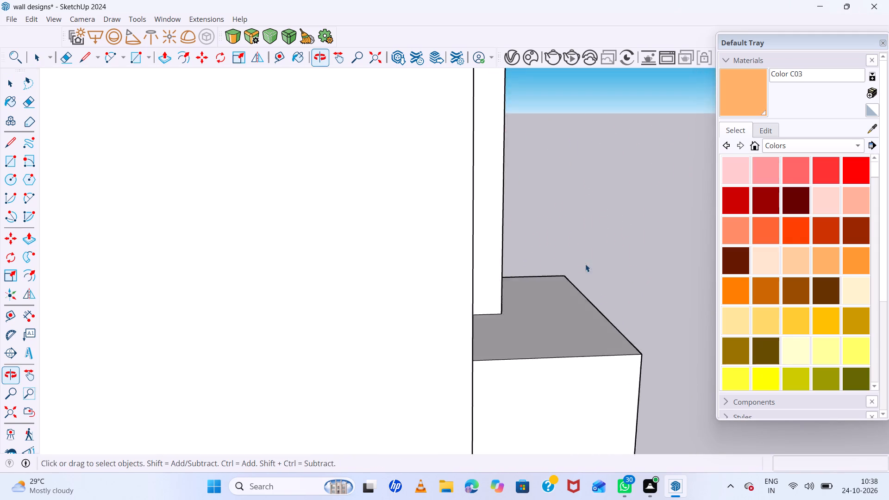
scroll(445, 283, up, 1)
scroll(485, 280, down, 13)
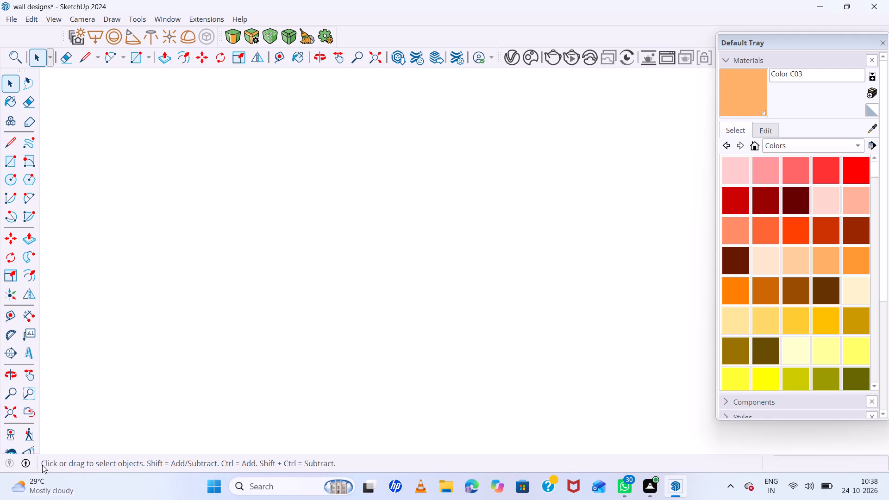
Examine the fourth wall's shelves, posts and box niche beside the reference image from an elevated angle.
click(11, 415)
scroll(336, 222, down, 11)
middle_drag(350, 251, 256, 306)
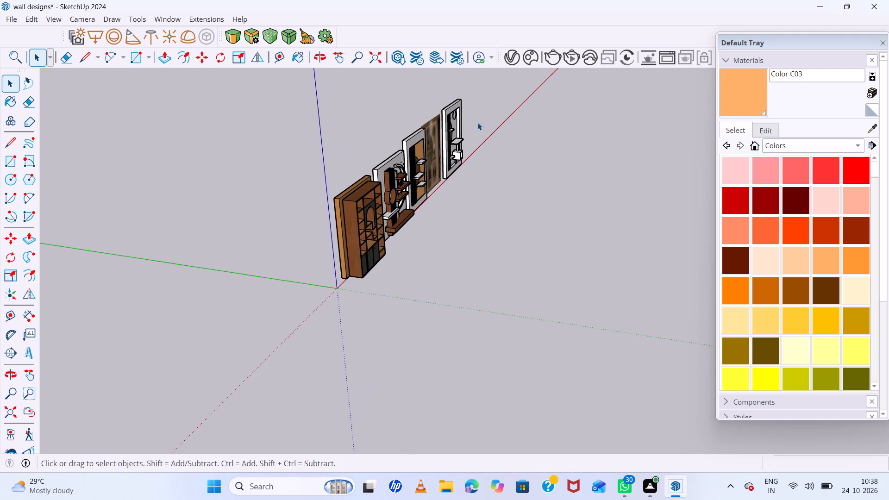
scroll(469, 155, up, 6)
scroll(444, 157, up, 20)
scroll(444, 157, up, 4)
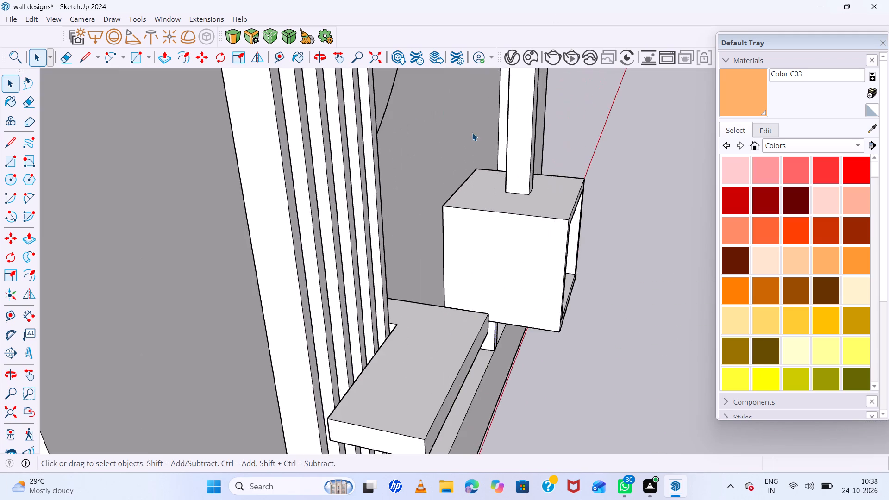
middle_drag(493, 153, 566, 154)
middle_drag(567, 155, 468, 169)
scroll(444, 170, down, 5)
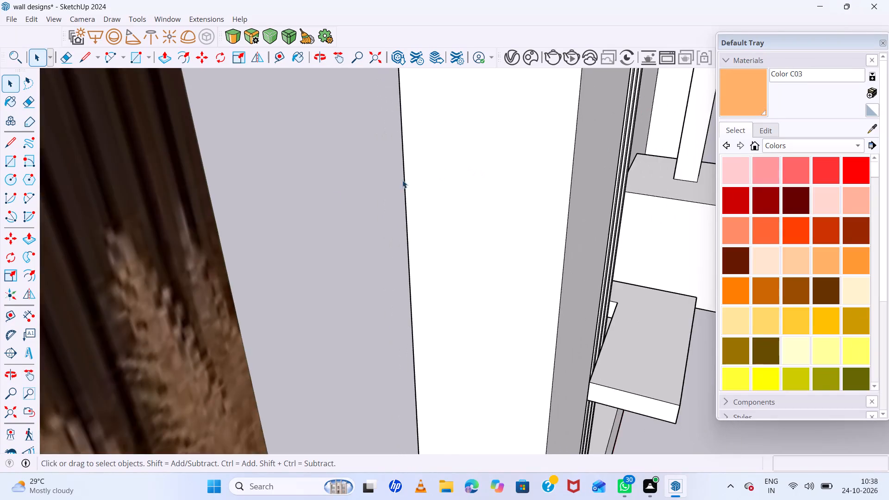
scroll(323, 195, down, 9)
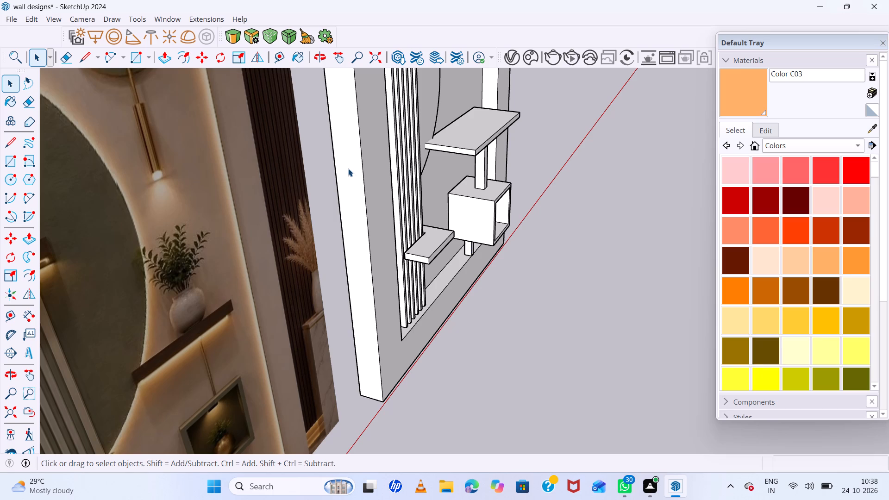
scroll(382, 213, down, 8)
scroll(437, 174, up, 13)
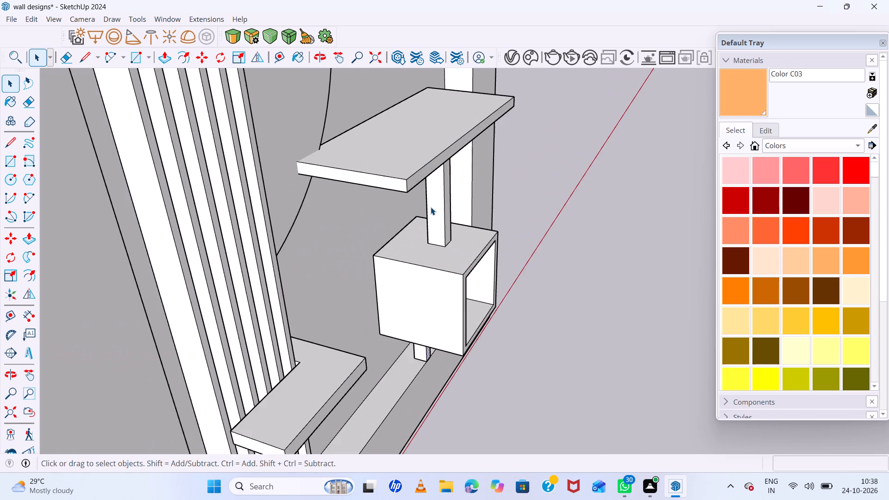
middle_drag(438, 211, 595, 186)
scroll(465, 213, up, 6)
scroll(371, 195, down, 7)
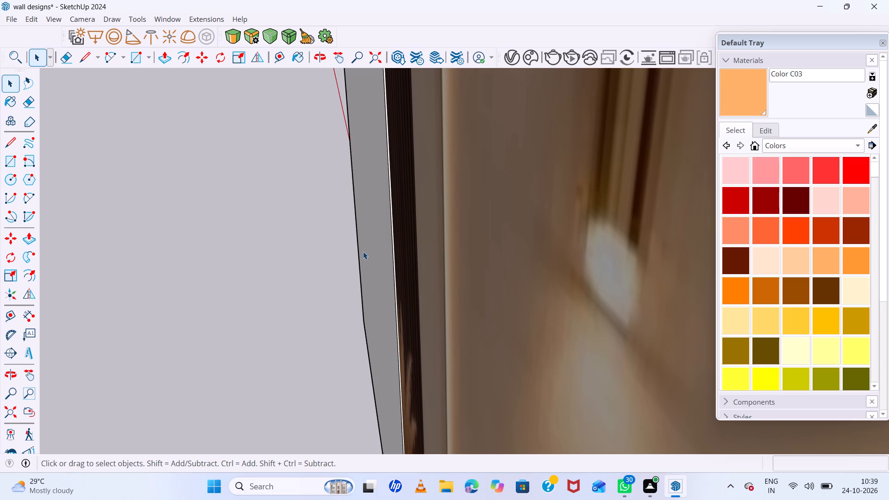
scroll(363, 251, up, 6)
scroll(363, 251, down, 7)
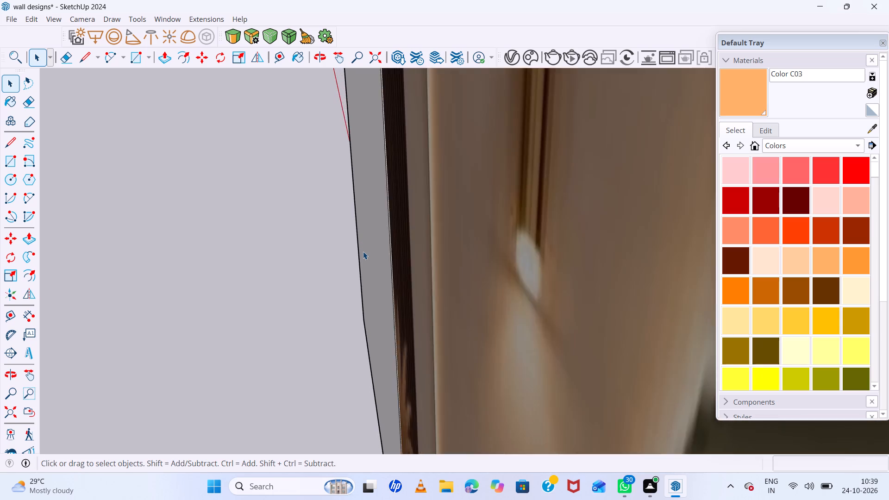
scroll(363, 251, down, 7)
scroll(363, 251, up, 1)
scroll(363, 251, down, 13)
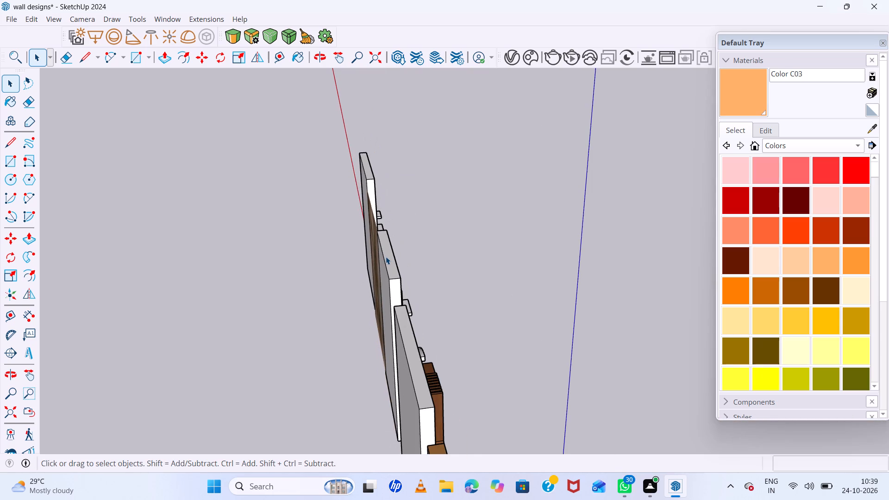
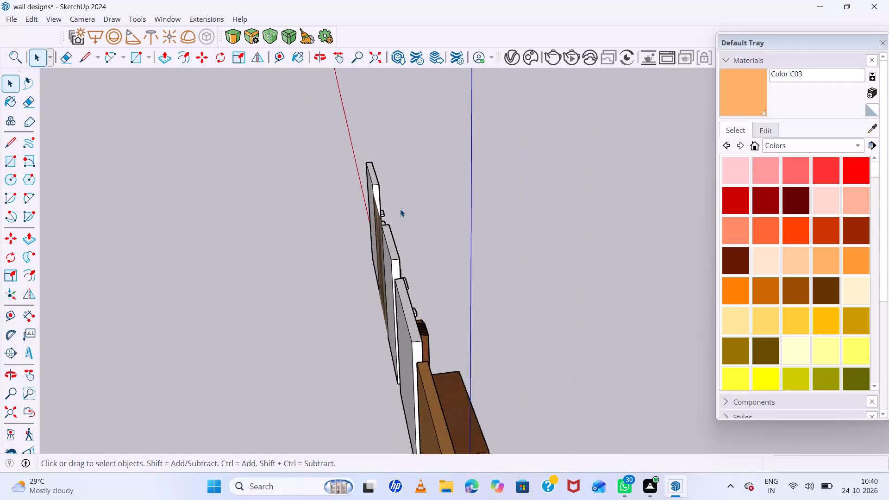
Examine the upper post between the long shelf and the box niche on the fourth wall, including its gap from the recess.
middle_drag(483, 302, 237, 201)
scroll(549, 266, up, 12)
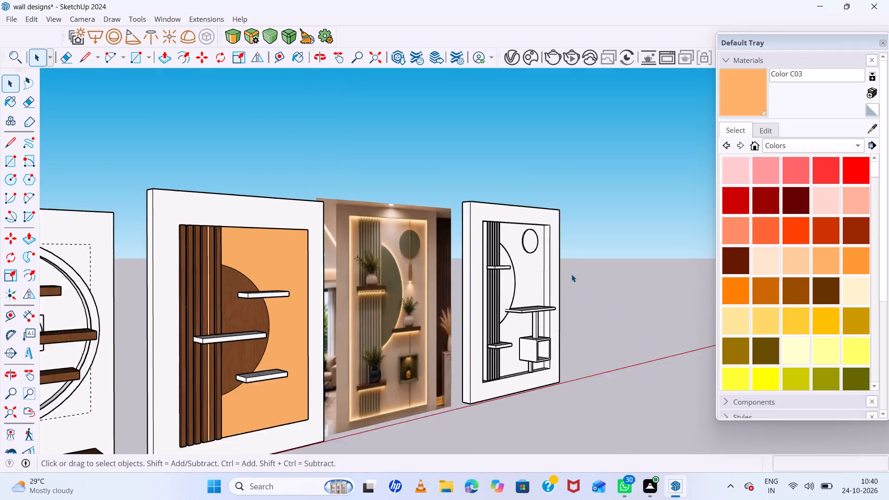
scroll(571, 274, up, 9)
scroll(462, 244, down, 6)
middle_drag(516, 326, 588, 346)
scroll(517, 341, up, 2)
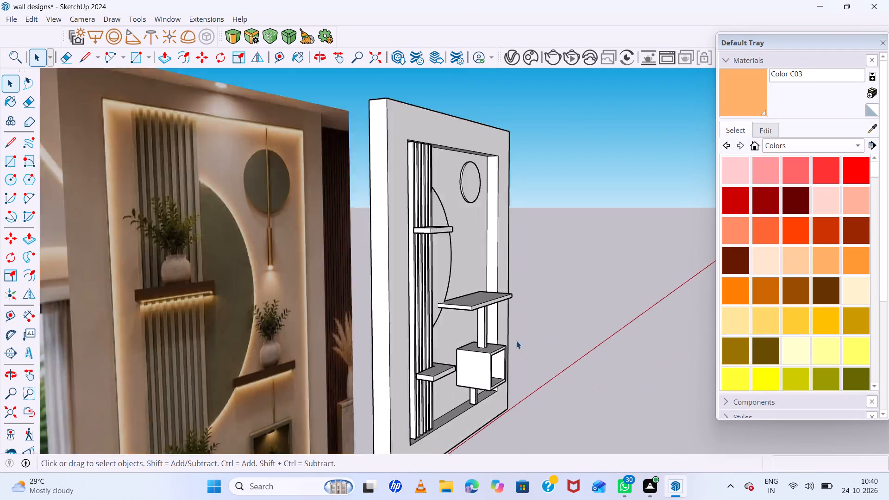
scroll(516, 341, up, 11)
middle_drag(422, 339, 484, 328)
scroll(450, 318, up, 1)
scroll(433, 311, down, 7)
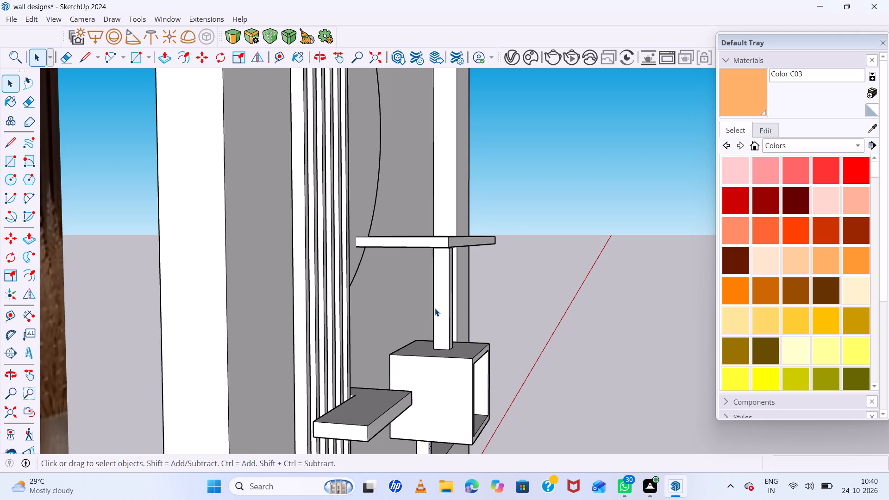
scroll(435, 308, up, 6)
scroll(435, 308, down, 6)
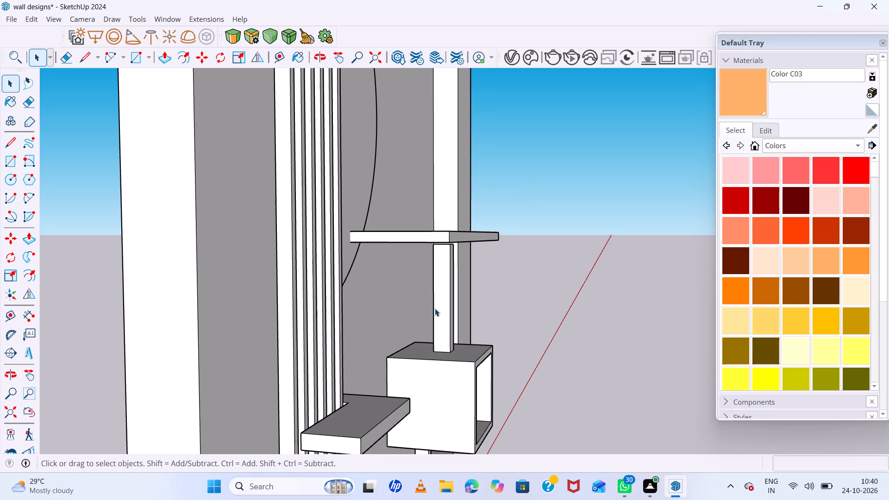
scroll(435, 308, up, 6)
middle_drag(461, 306, 495, 307)
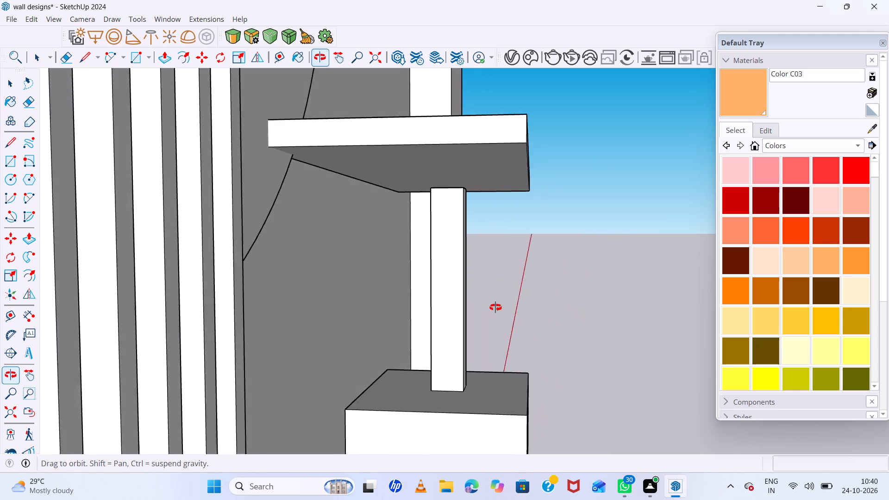
middle_drag(495, 307, 537, 314)
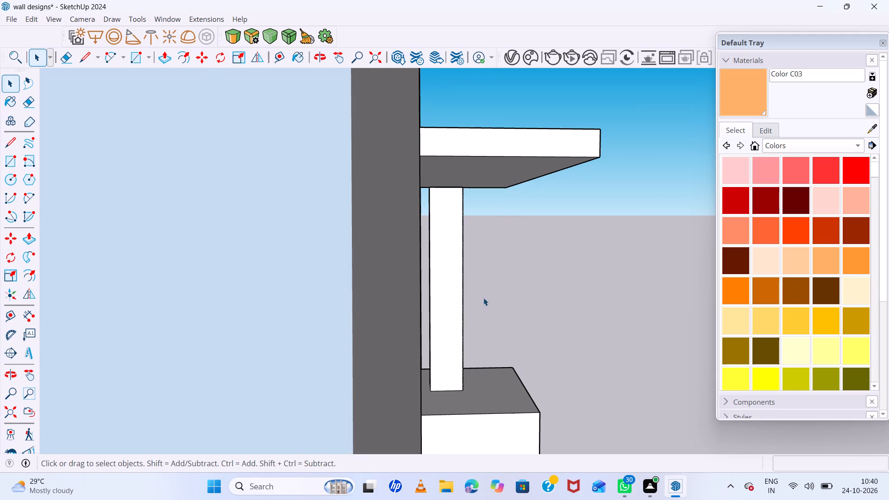
scroll(483, 298, up, 1)
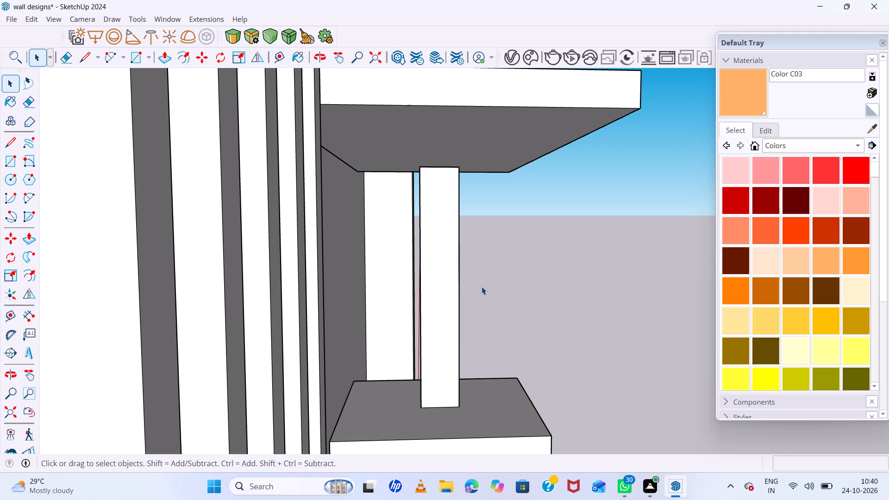
scroll(434, 281, up, 2)
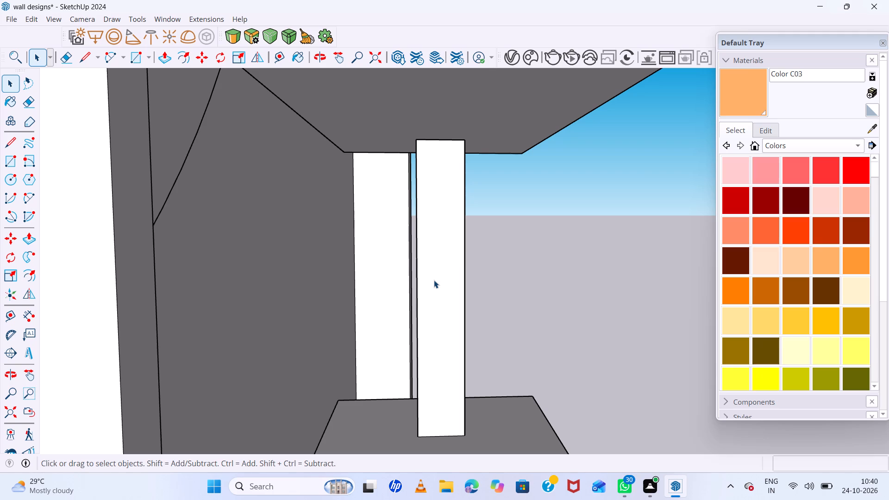
scroll(388, 277, up, 5)
middle_drag(417, 276, 475, 283)
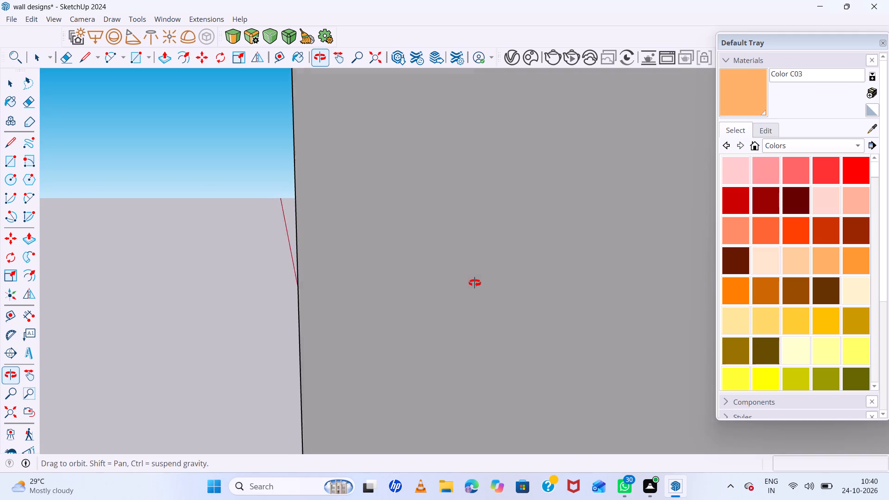
middle_click(478, 283)
middle_drag(475, 283, 478, 283)
middle_drag(405, 280, 305, 276)
middle_click(305, 276)
scroll(311, 273, down, 8)
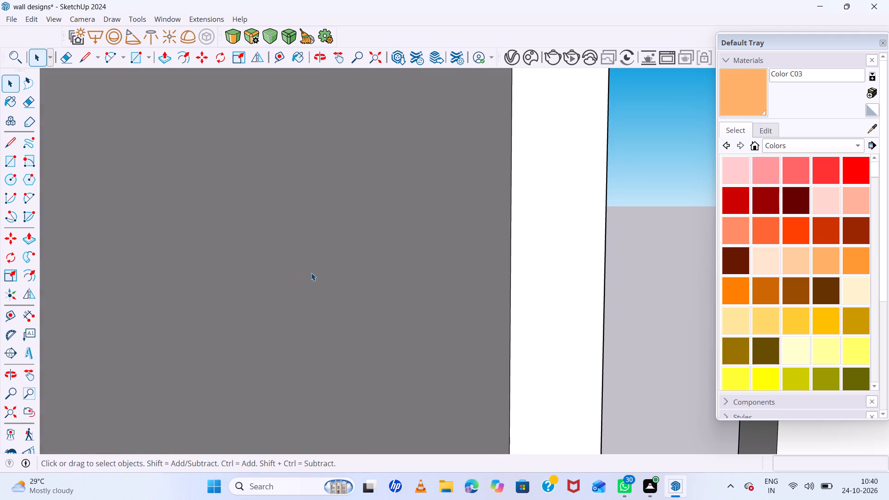
scroll(311, 273, down, 20)
scroll(311, 273, down, 6)
scroll(359, 271, down, 2)
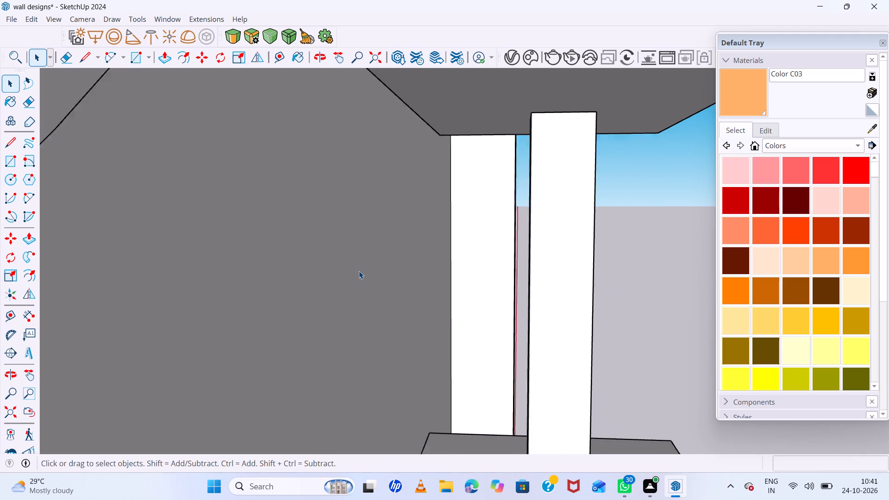
scroll(359, 271, down, 2)
scroll(453, 269, up, 6)
scroll(453, 269, down, 5)
Pull the upper post's rear face about 4" back toward the wall recess with Push/Pull.
middle_drag(503, 279, 524, 287)
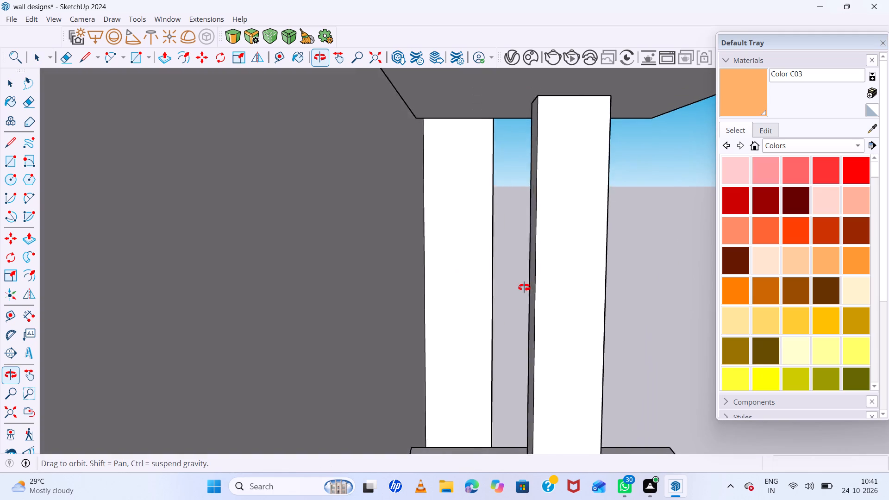
middle_drag(524, 287, 537, 302)
scroll(536, 292, up, 4)
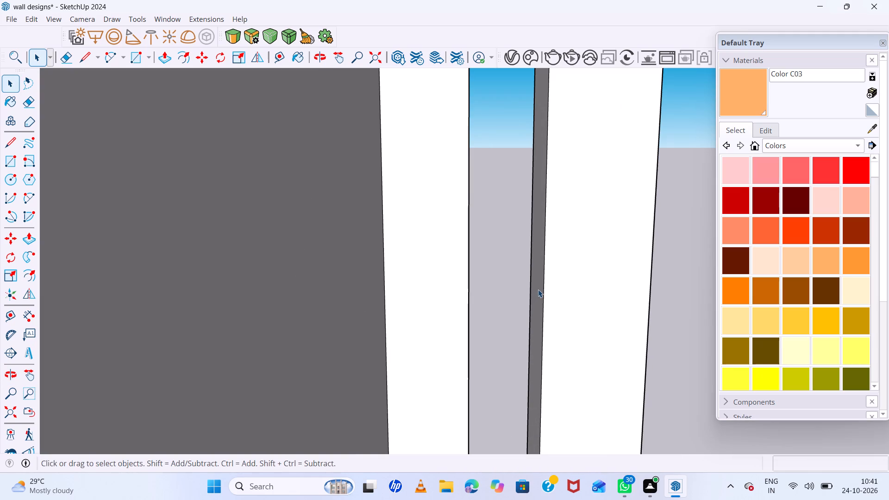
click(538, 289)
key(p)
click(538, 289)
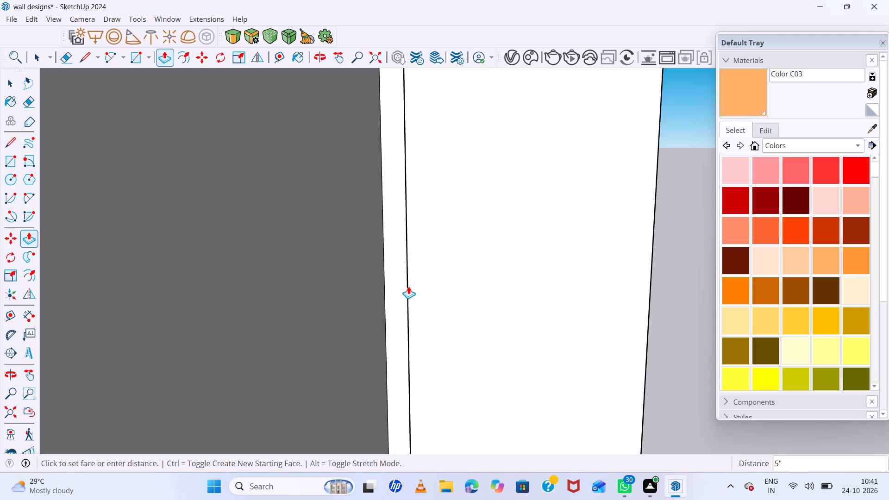
click(440, 287)
Push the upper post's front face back about 3" toward the recess and clear the selection.
scroll(441, 288, down, 5)
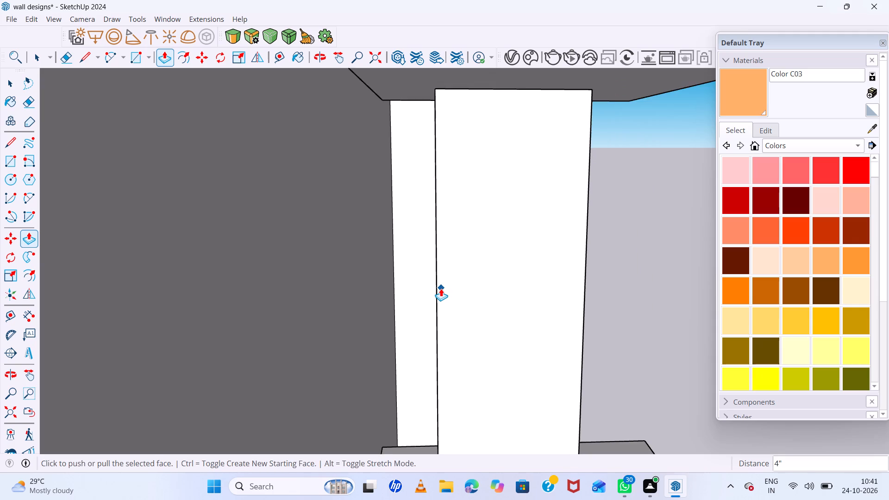
scroll(441, 288, down, 5)
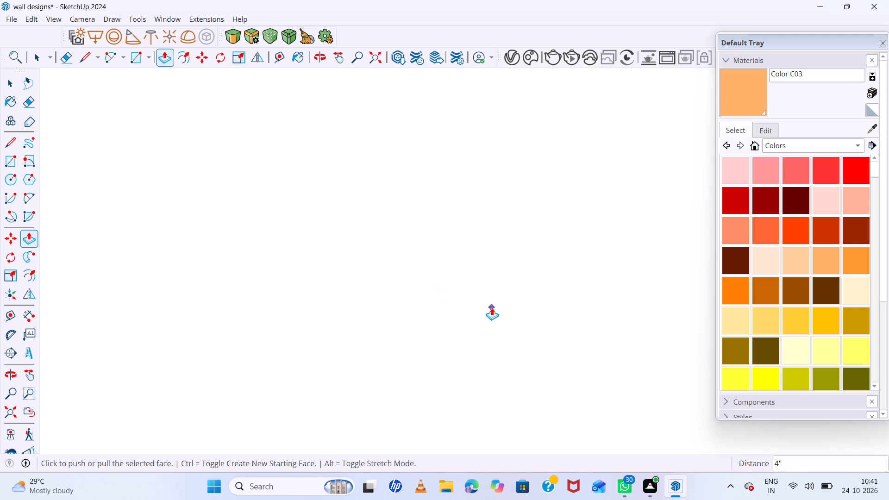
scroll(492, 307, down, 16)
scroll(404, 273, down, 4)
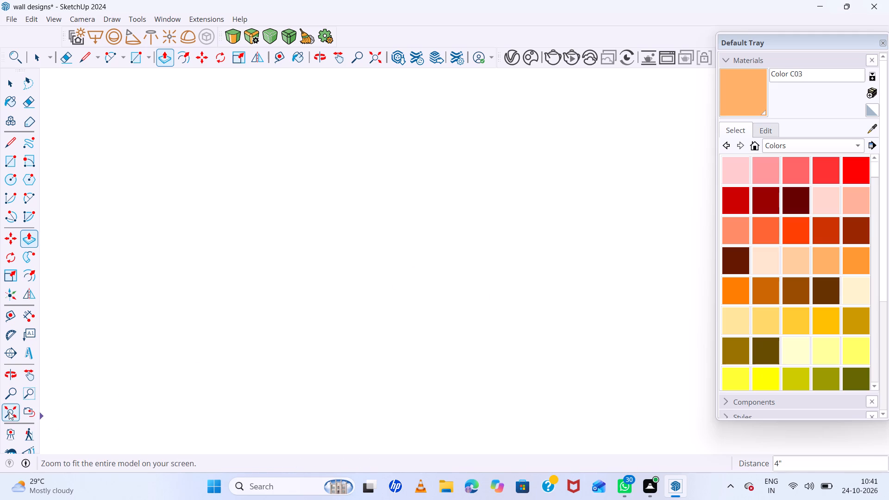
click(9, 412)
scroll(332, 264, down, 7)
scroll(464, 286, down, 4)
scroll(502, 228, up, 2)
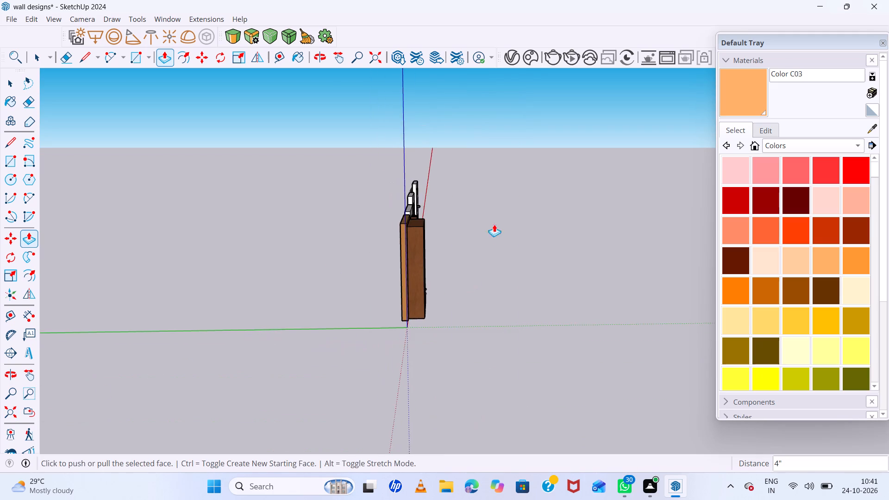
scroll(494, 224, up, 20)
scroll(494, 224, up, 3)
middle_drag(343, 266, 311, 261)
scroll(344, 269, up, 12)
key(space)
click(302, 273)
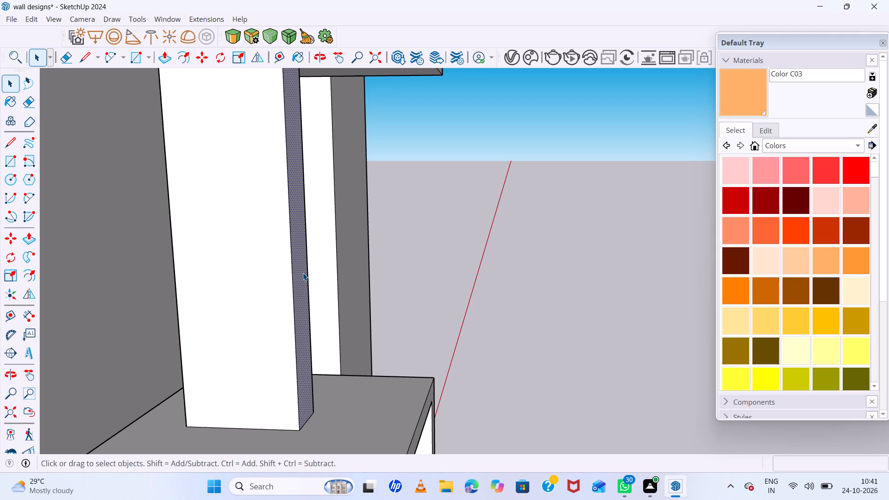
key(p)
click(307, 267)
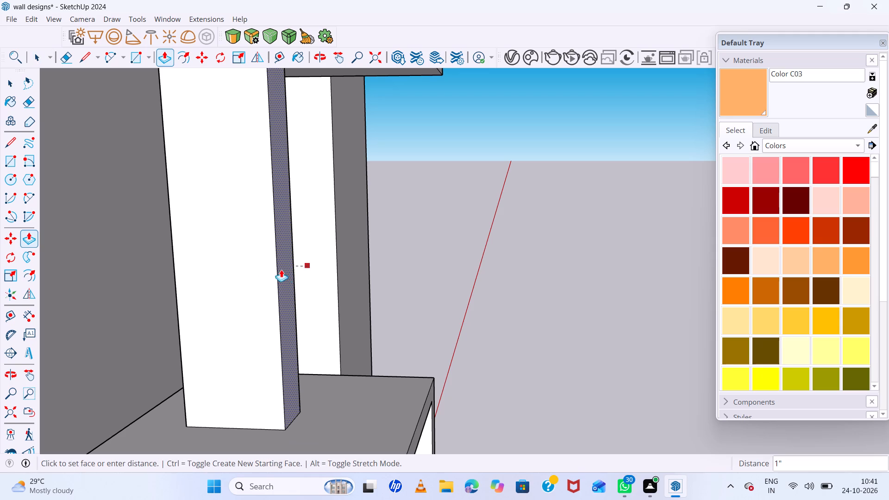
click(268, 268)
scroll(268, 267, down, 20)
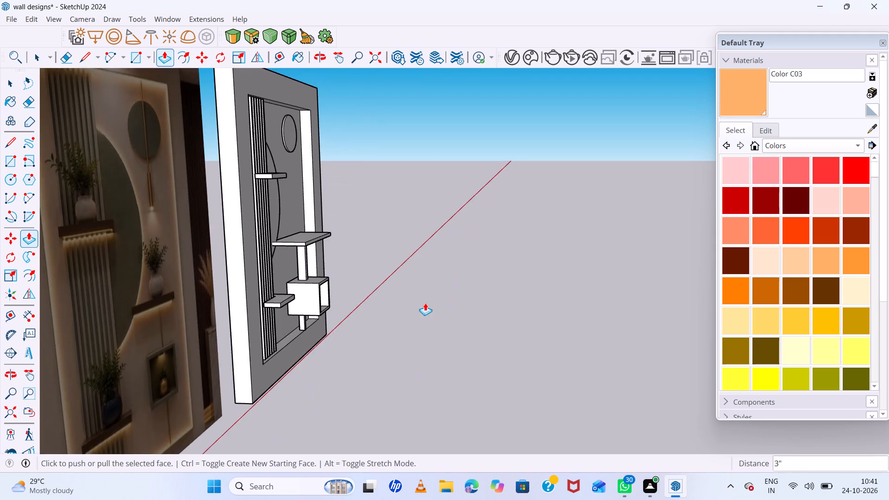
middle_drag(425, 303, 209, 239)
key(space)
click(471, 241)
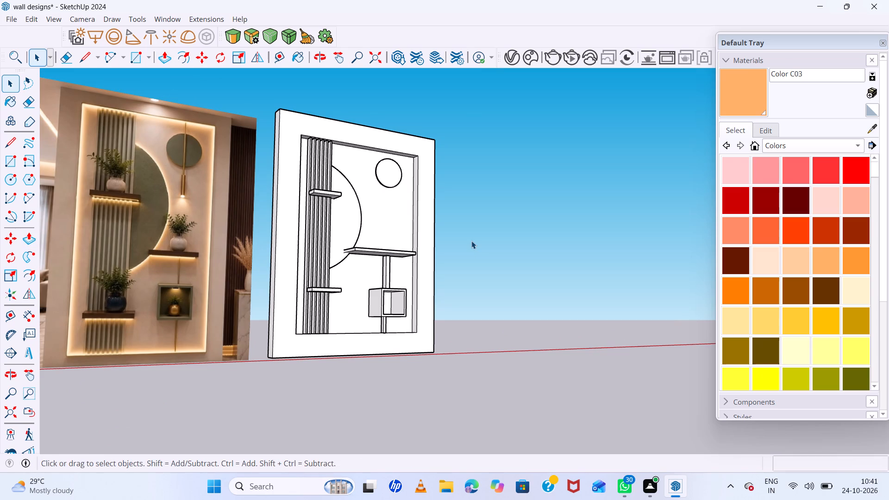
Examine both posts, the box niche and the shelves of the fourth wall from several angles beside the reference image.
scroll(471, 241, up, 12)
scroll(471, 241, down, 14)
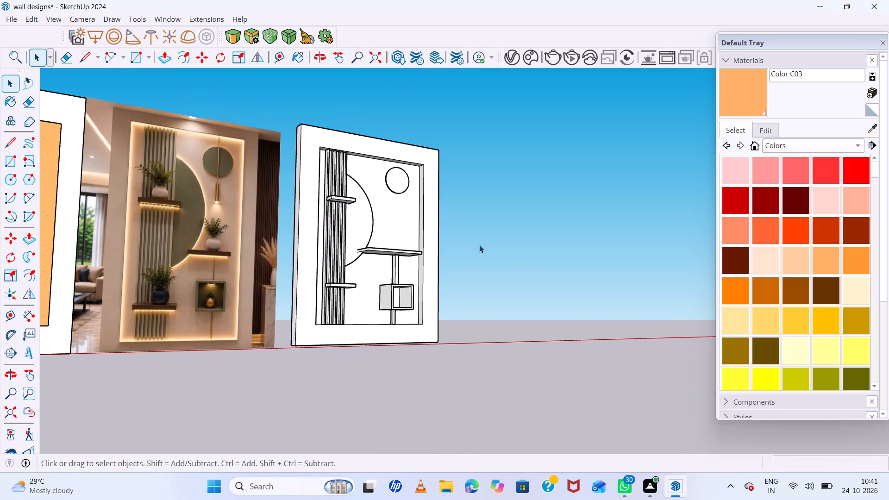
scroll(522, 266, down, 5)
middle_drag(521, 270, 496, 325)
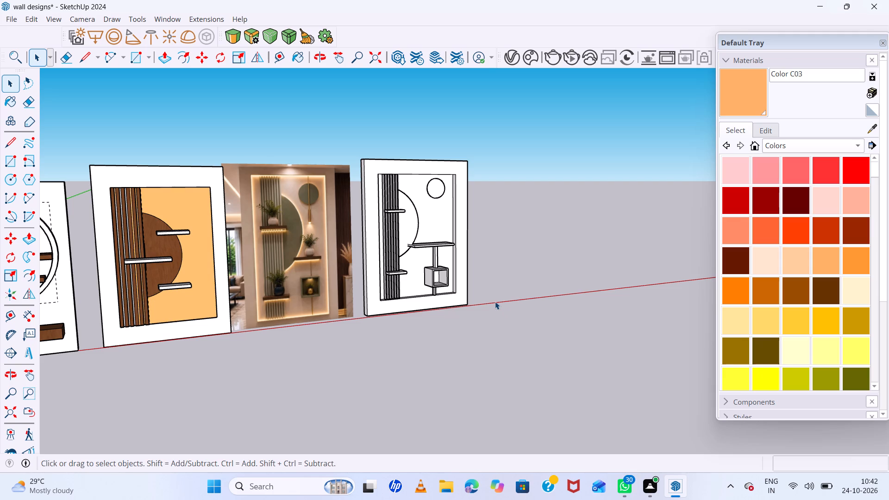
scroll(453, 253, up, 10)
middle_drag(479, 289, 453, 218)
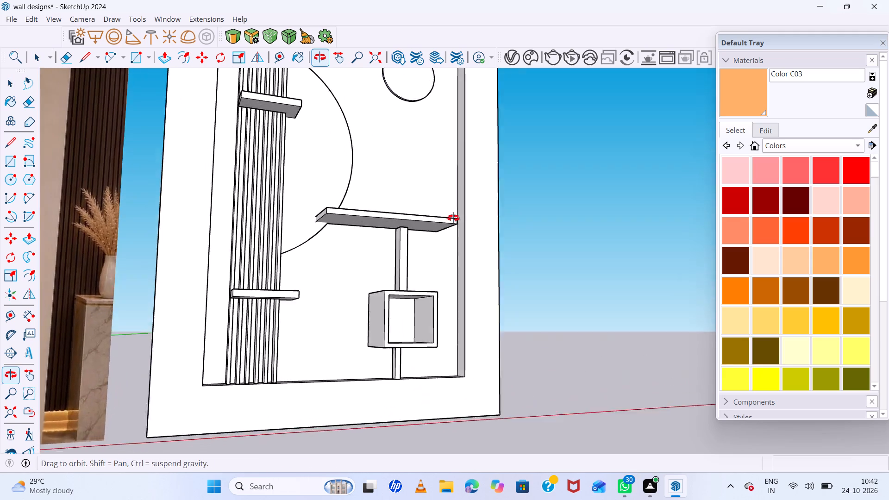
middle_drag(453, 218, 442, 201)
scroll(460, 287, up, 13)
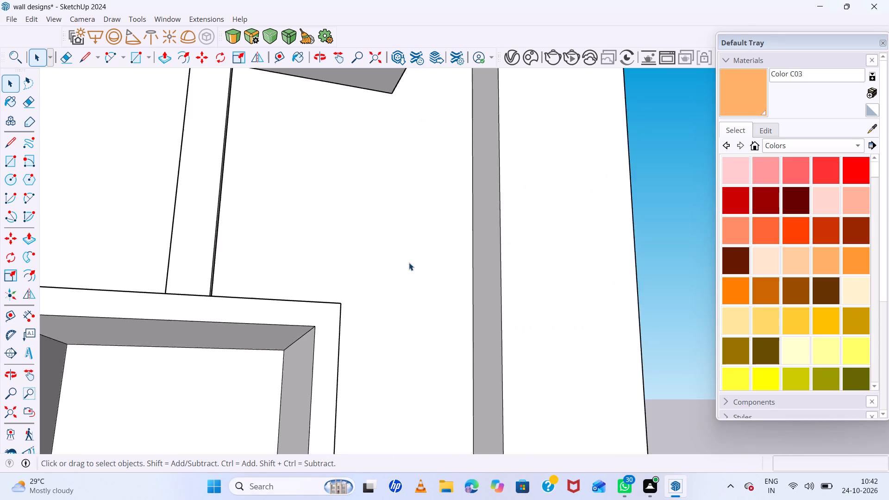
scroll(404, 261, down, 19)
middle_drag(404, 265, 418, 319)
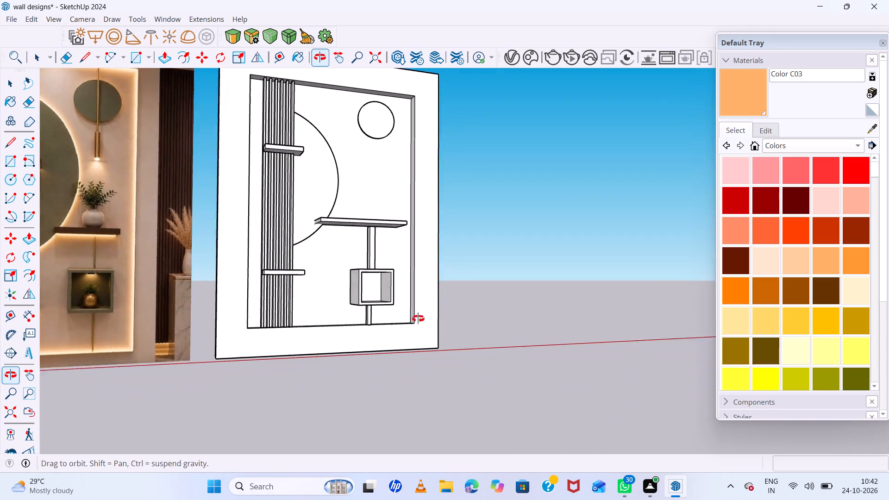
middle_drag(418, 319, 419, 320)
scroll(389, 289, up, 12)
scroll(383, 257, down, 6)
scroll(383, 257, up, 4)
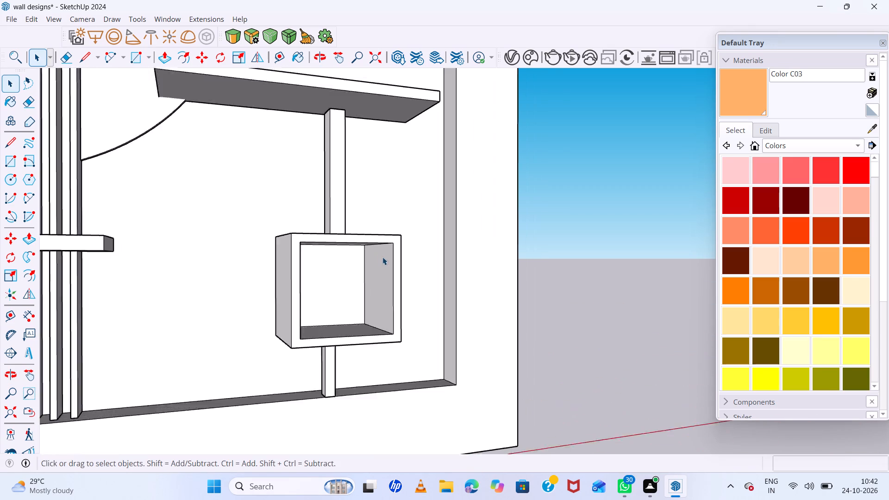
scroll(382, 257, up, 2)
scroll(384, 252, down, 20)
scroll(384, 252, down, 2)
middle_drag(440, 277, 429, 311)
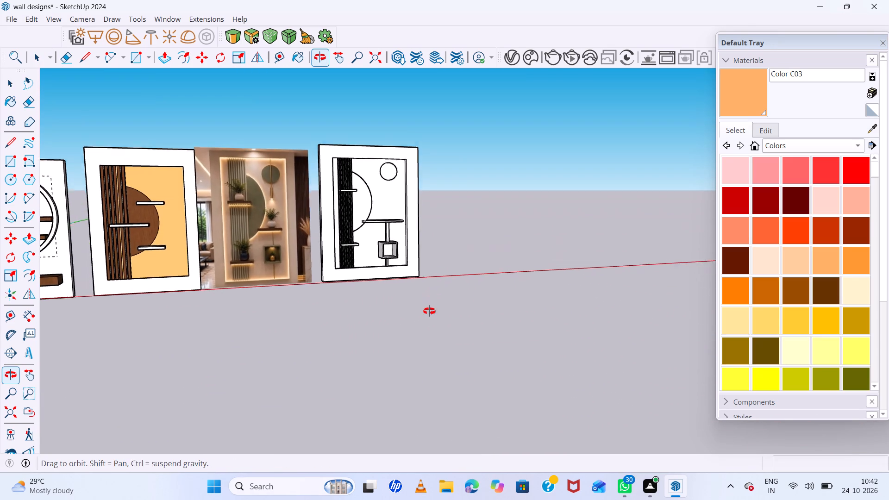
middle_drag(429, 311, 392, 339)
scroll(404, 262, up, 12)
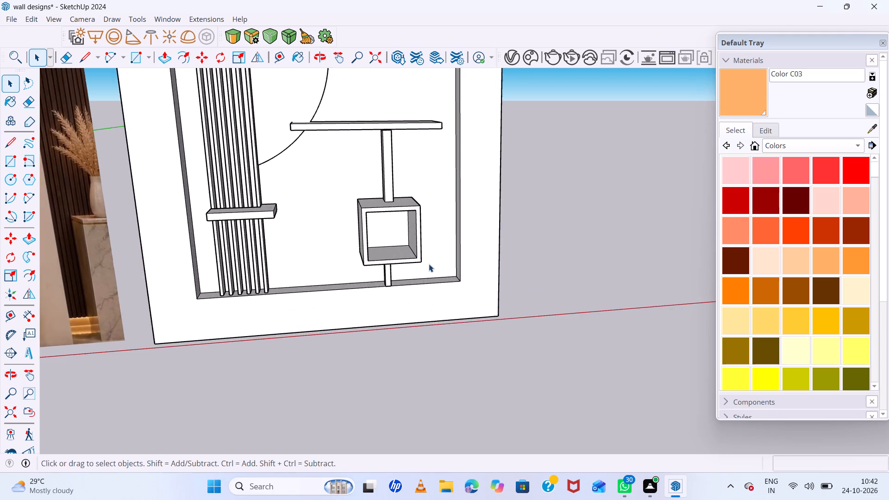
middle_drag(429, 264, 429, 179)
middle_click(429, 179)
scroll(423, 217, up, 7)
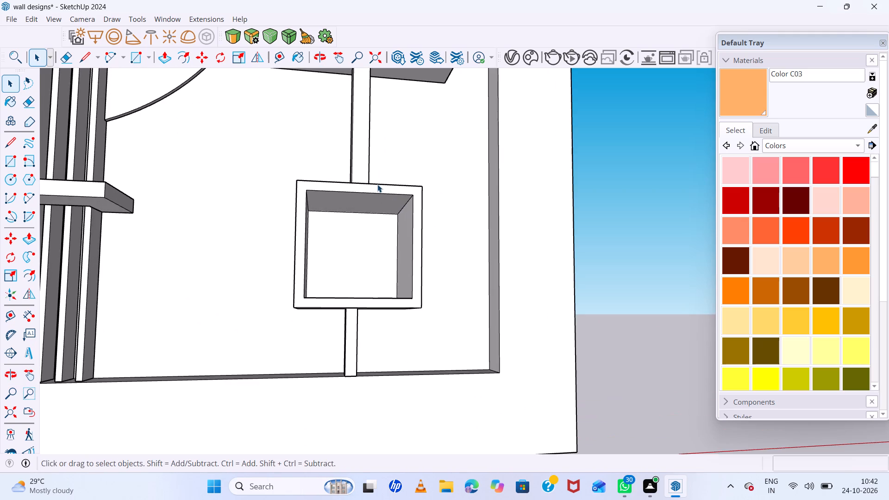
middle_drag(377, 184, 563, 249)
middle_click(563, 249)
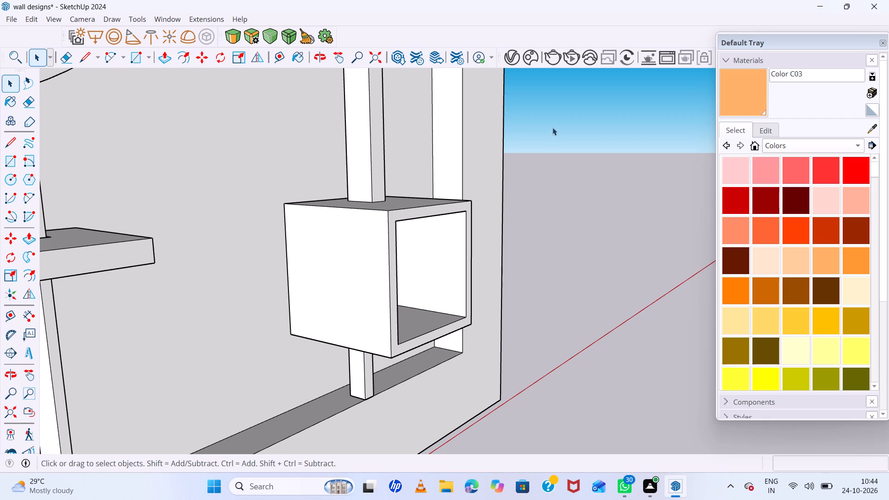
scroll(545, 131, down, 13)
middle_drag(494, 239, 476, 186)
scroll(478, 191, up, 3)
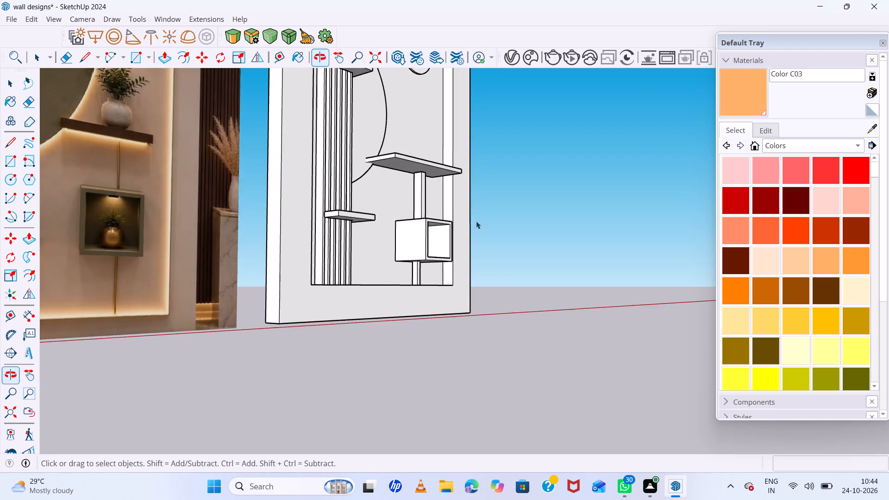
Examine how the upper post meets the box niche, picking out the connected post-and-niche geometry and clearing the selection.
scroll(476, 221, up, 13)
middle_drag(343, 215, 360, 265)
double_click(268, 226)
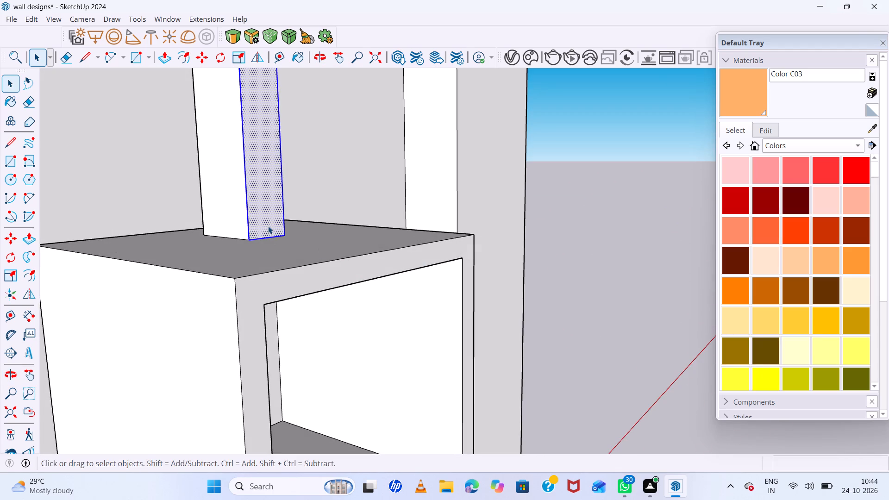
double_click(268, 226)
scroll(269, 223, down, 20)
scroll(269, 223, down, 2)
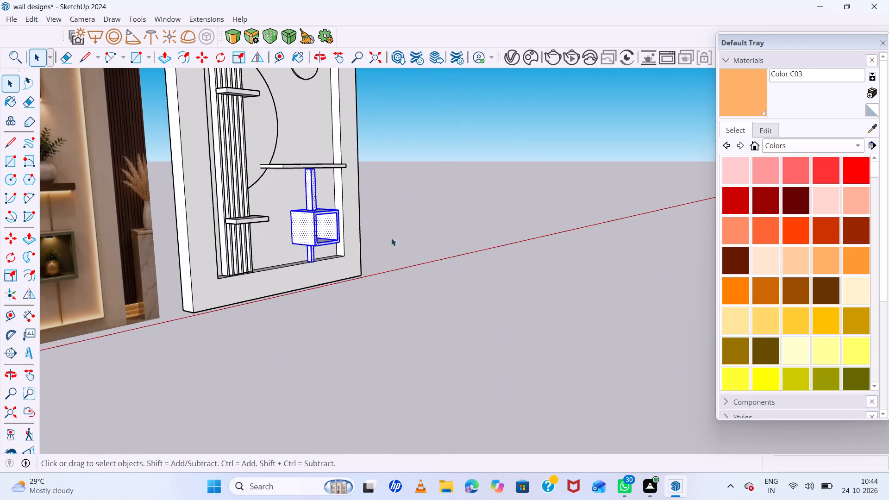
middle_drag(421, 251, 429, 214)
scroll(339, 244, up, 13)
scroll(426, 220, down, 7)
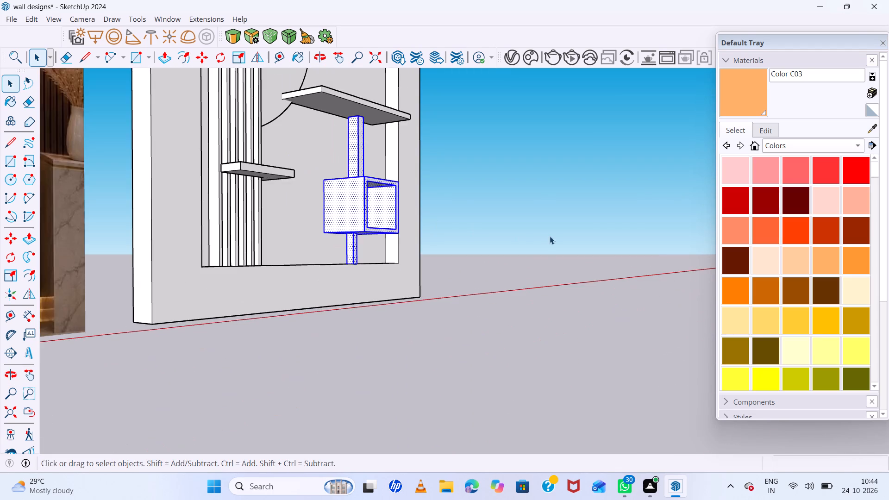
scroll(541, 234, down, 5)
click(539, 234)
Compare the fourth wall's fluted strips, shelves, disc and box niche with the reference image beside it.
scroll(450, 240, down, 13)
middle_drag(521, 242, 275, 273)
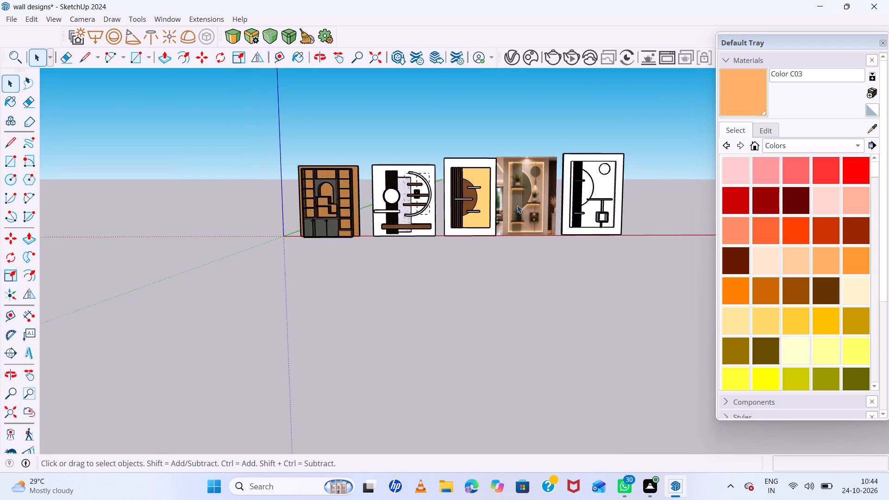
scroll(532, 203, up, 8)
scroll(614, 174, up, 6)
scroll(368, 197, down, 12)
scroll(491, 200, up, 11)
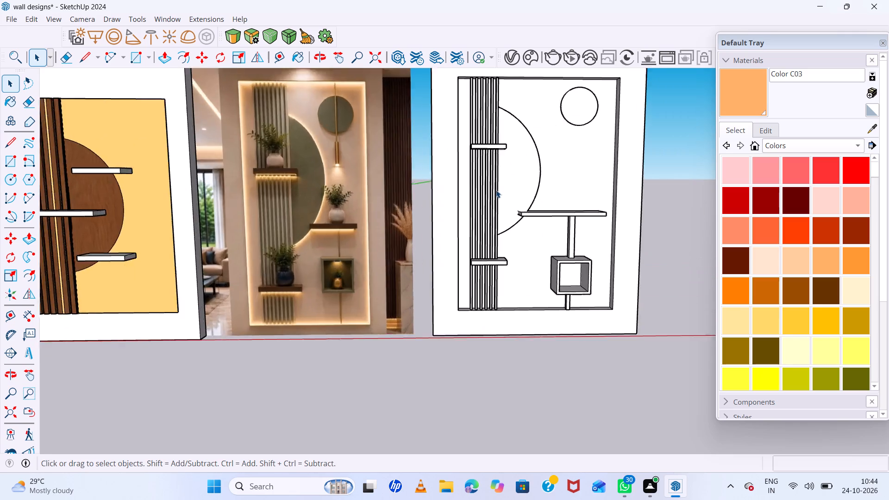
scroll(496, 190, up, 10)
middle_drag(496, 190, 492, 224)
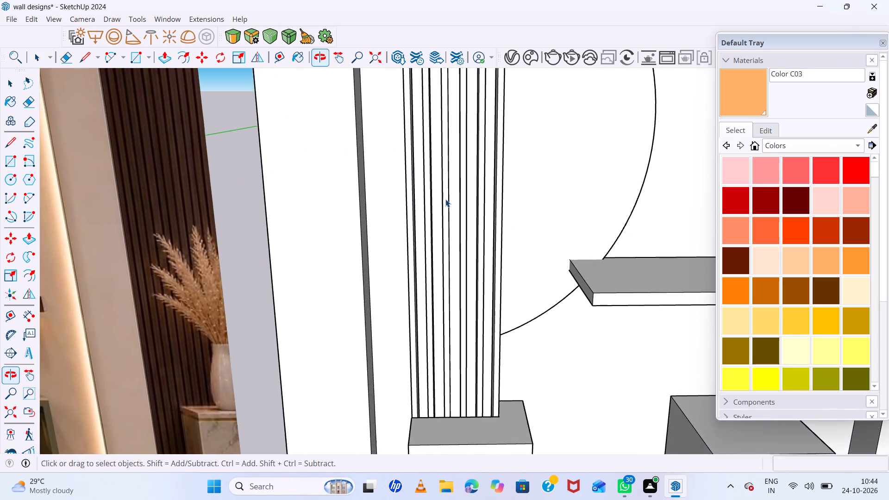
scroll(445, 199, down, 14)
scroll(558, 215, up, 6)
scroll(551, 213, down, 13)
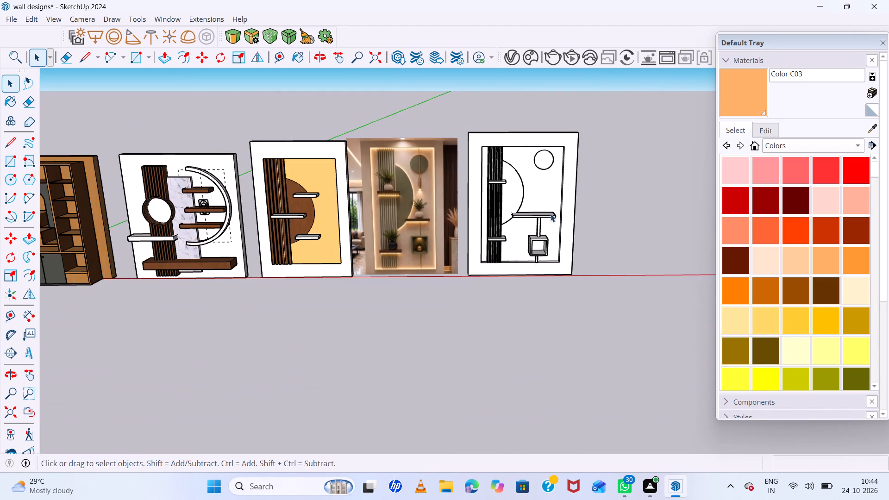
middle_drag(570, 220, 577, 171)
middle_drag(581, 152, 582, 146)
scroll(570, 151, up, 7)
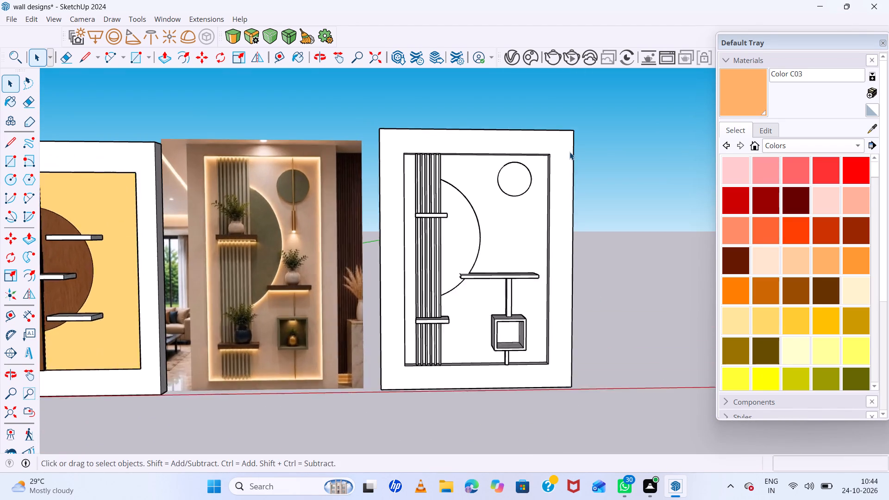
scroll(564, 158, up, 1)
scroll(564, 158, down, 2)
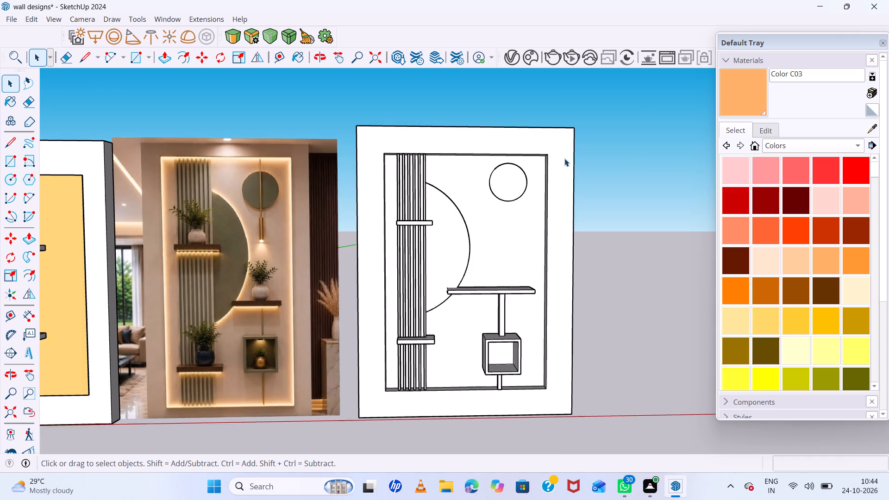
scroll(564, 158, down, 5)
scroll(564, 158, up, 1)
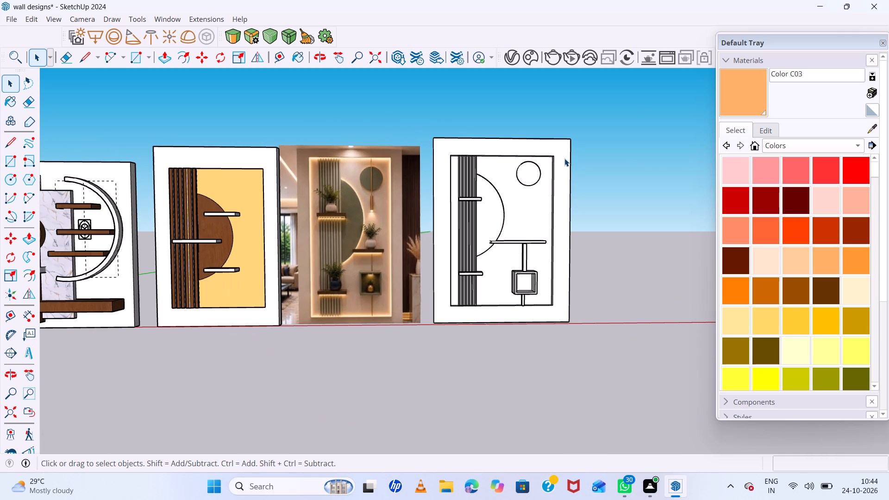
scroll(564, 158, down, 4)
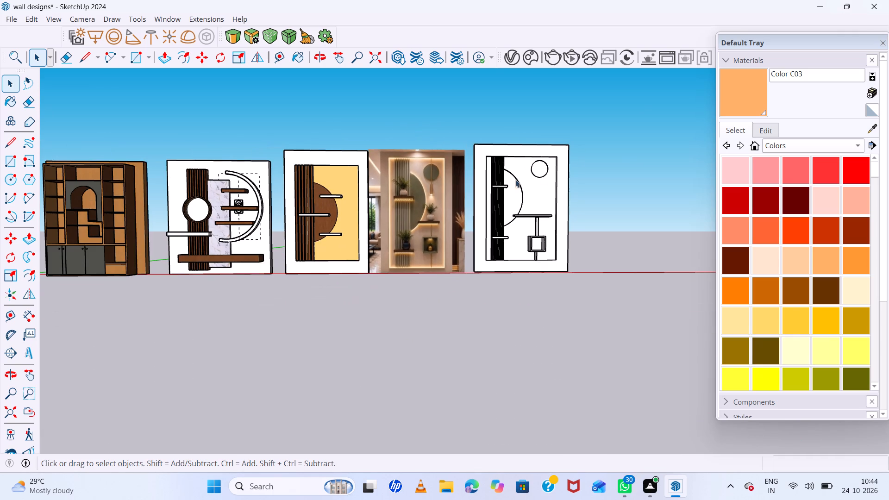
Delete the reference image standing between the third and fourth walls.
click(432, 200)
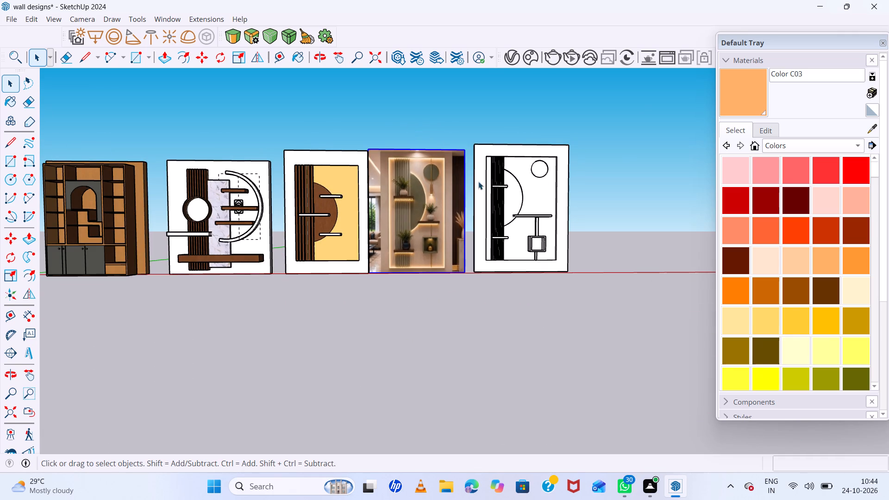
key(Delete)
Move the whole fourth wall about 10' 7" along the red axis toward the third wall and clear the selection.
scroll(487, 175, down, 8)
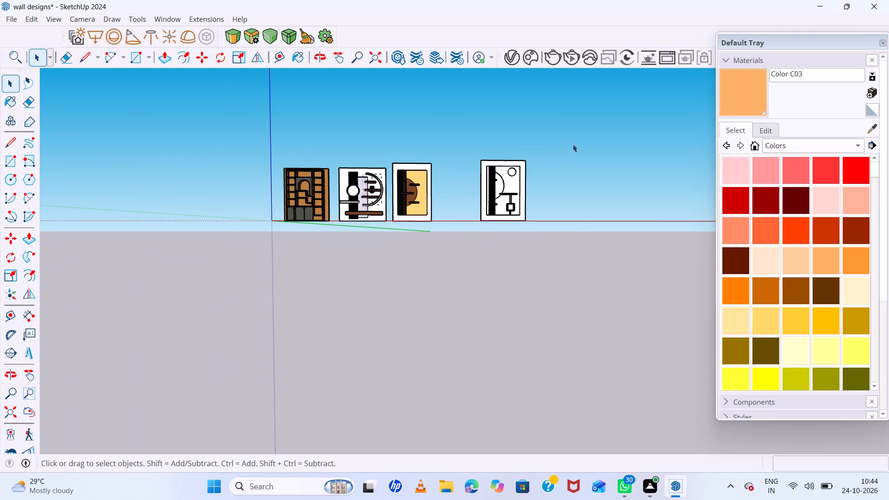
drag(573, 144, 468, 249)
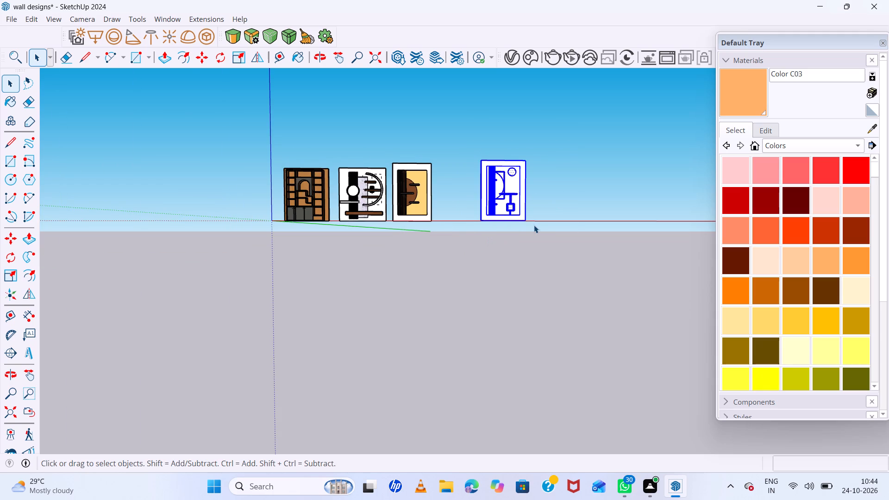
key(m)
scroll(494, 218, up, 12)
middle_drag(536, 226, 553, 296)
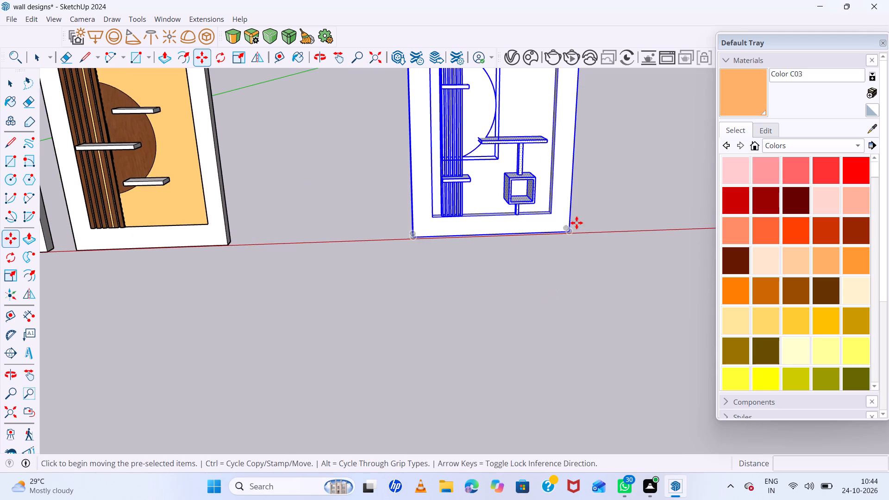
click(570, 231)
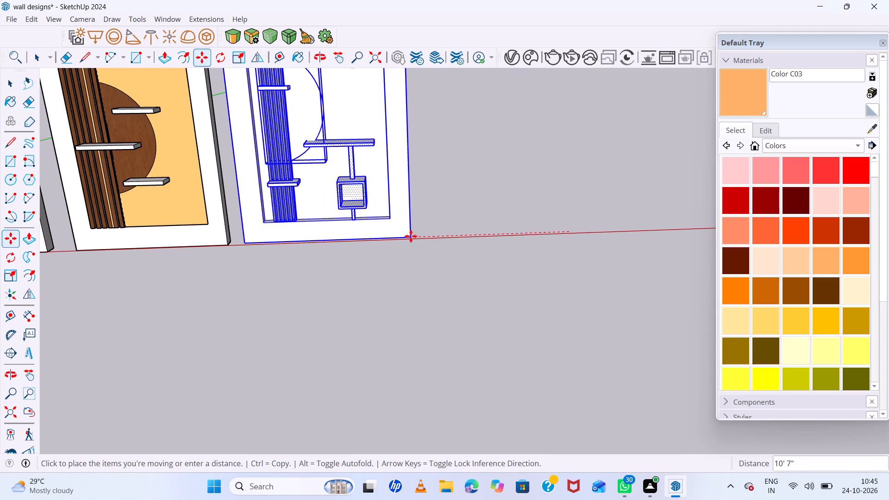
click(411, 236)
scroll(493, 247, down, 14)
scroll(497, 281, up, 1)
middle_drag(497, 281, 540, 210)
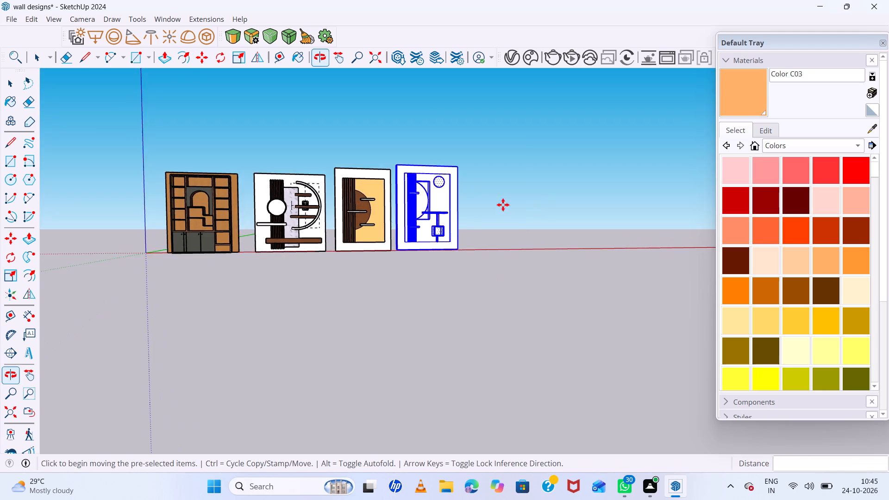
scroll(357, 222, up, 6)
middle_drag(320, 219, 481, 245)
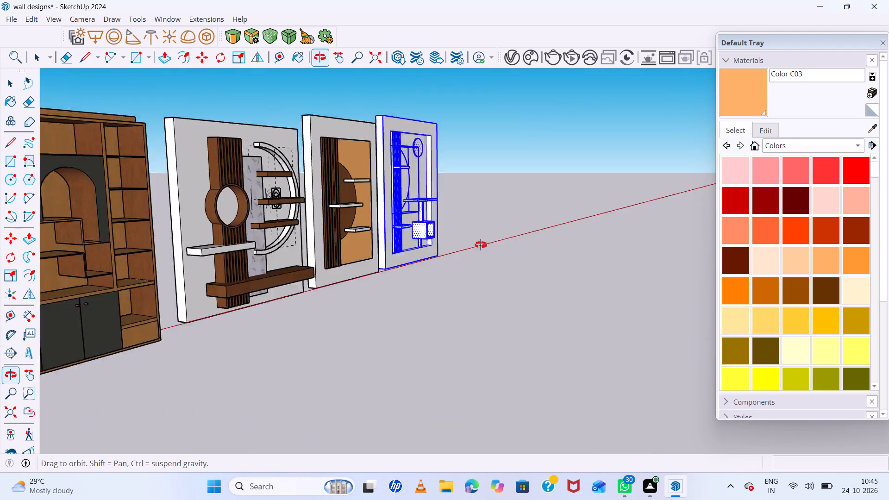
middle_drag(481, 245, 313, 271)
middle_click(313, 271)
key(space)
click(607, 162)
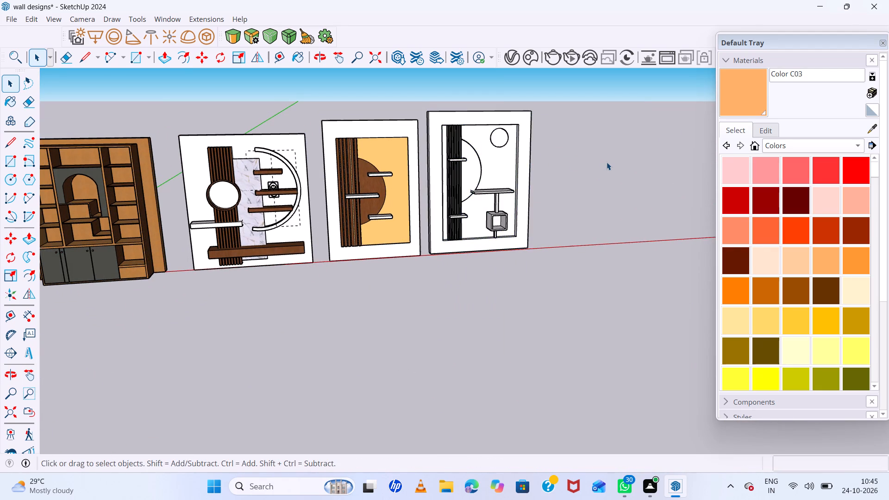
Paint the fourth wall's half-round panel and upper short shelf with the in-model material Wood Veneer 01.
scroll(607, 162, up, 7)
click(755, 145)
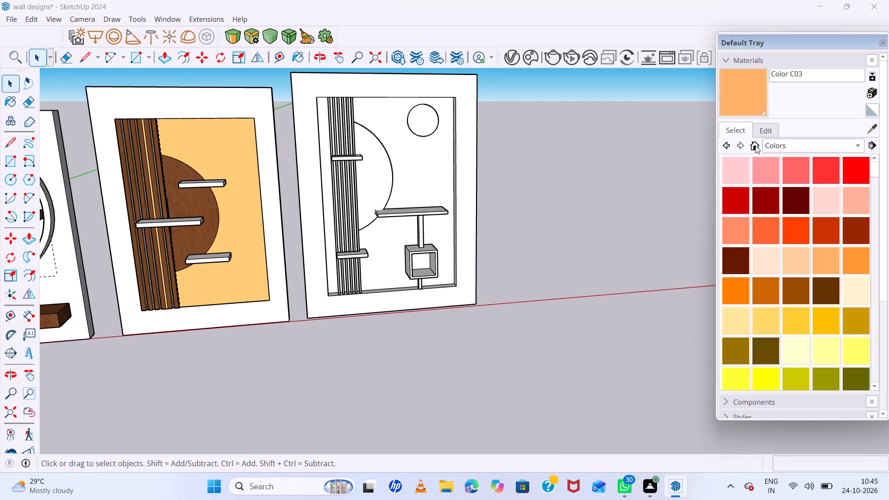
click(853, 172)
scroll(424, 154, up, 2)
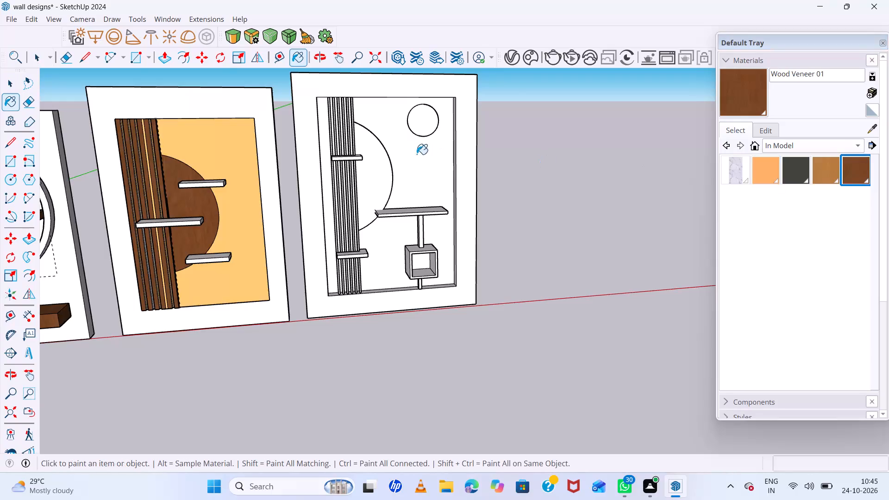
scroll(417, 154, up, 3)
click(353, 167)
scroll(353, 167, down, 6)
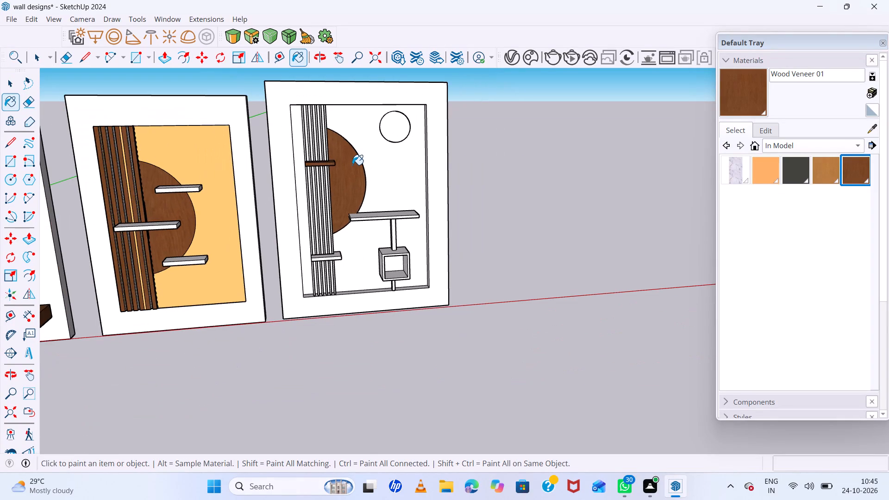
Paint the top, front, underside and both ends of the fourth wall's long shelf with Wood Veneer 01.
scroll(369, 219, up, 5)
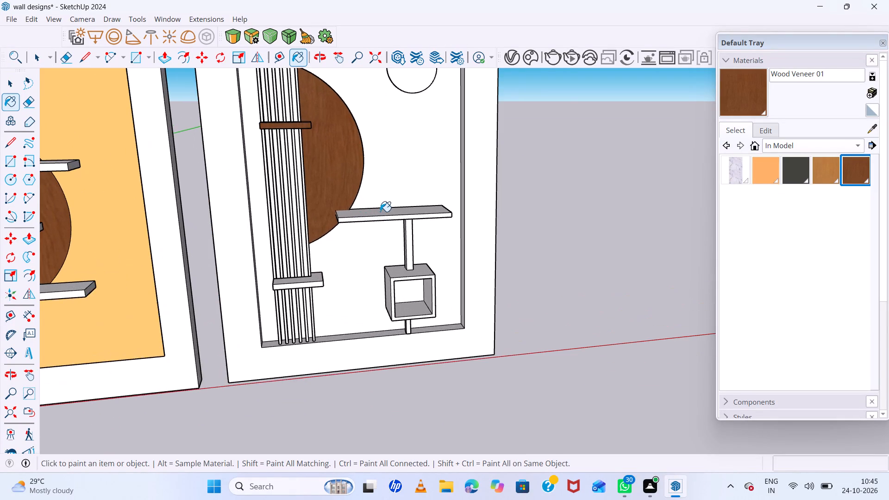
click(380, 212)
scroll(381, 214, up, 6)
middle_drag(300, 229, 451, 206)
scroll(342, 219, up, 6)
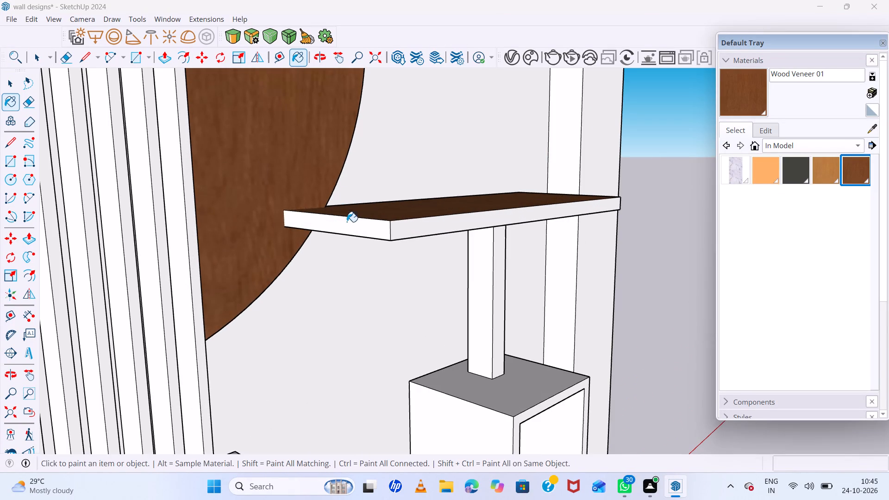
click(347, 222)
click(400, 221)
middle_drag(408, 229, 372, 120)
click(377, 190)
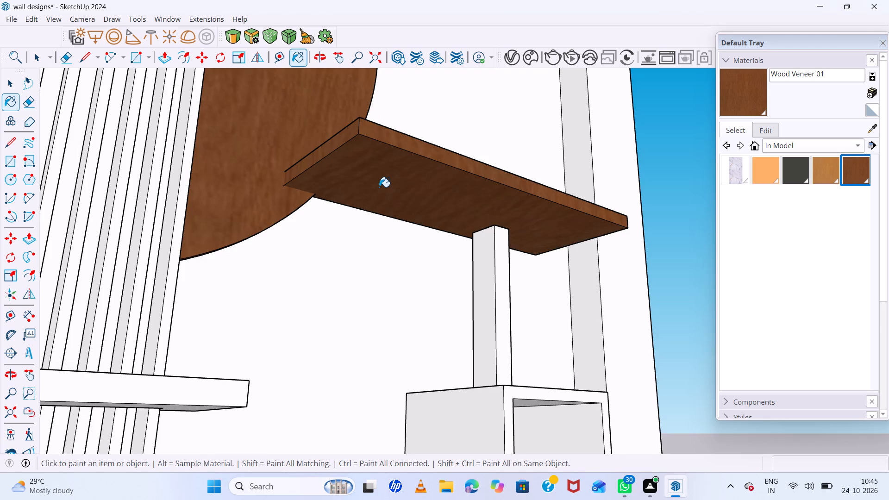
scroll(379, 187, down, 4)
middle_drag(355, 193, 66, 214)
middle_drag(63, 215, 54, 216)
scroll(418, 159, up, 5)
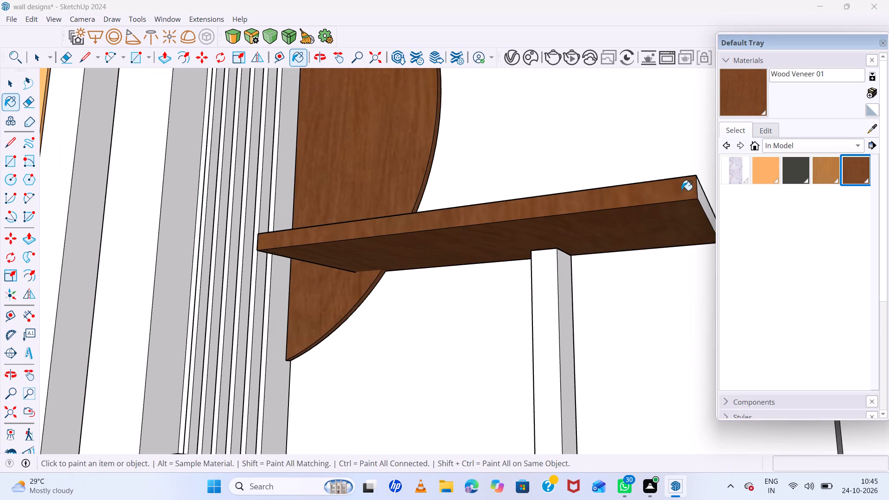
scroll(570, 191, up, 5)
scroll(405, 153, down, 12)
scroll(500, 164, up, 6)
scroll(445, 177, up, 5)
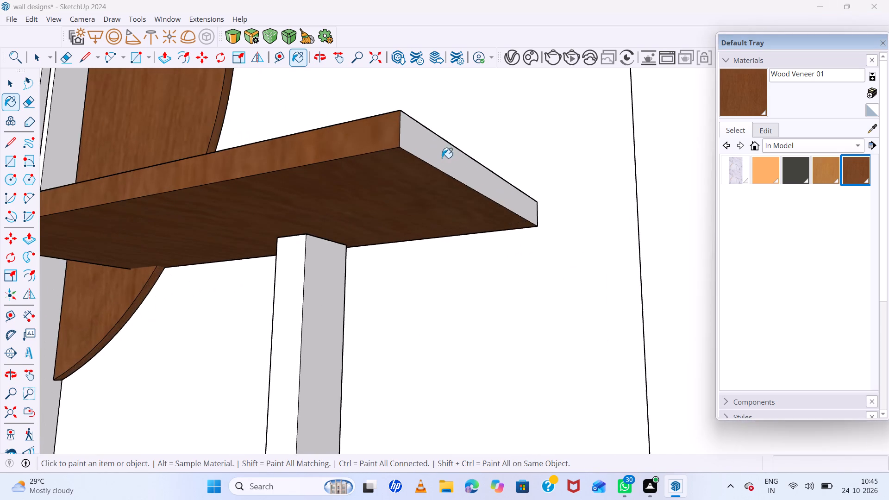
click(441, 155)
scroll(444, 151, down, 20)
scroll(444, 151, down, 1)
Paint the fourth wall's lower short shelf with Wood Veneer 01.
scroll(404, 192, up, 6)
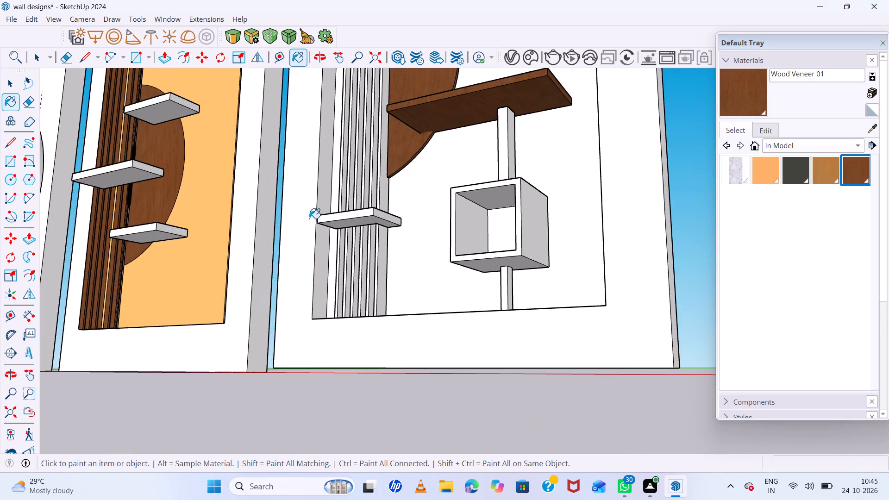
middle_drag(309, 219, 544, 237)
middle_click(544, 237)
scroll(364, 214, up, 6)
middle_drag(439, 206, 465, 237)
scroll(429, 212, up, 6)
click(468, 232)
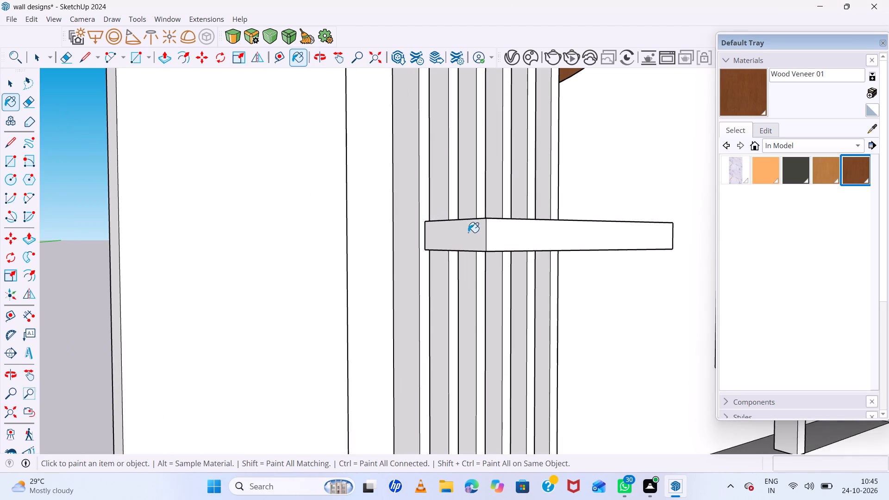
scroll(468, 233, up, 5)
middle_drag(469, 233, 447, 294)
scroll(398, 226, down, 6)
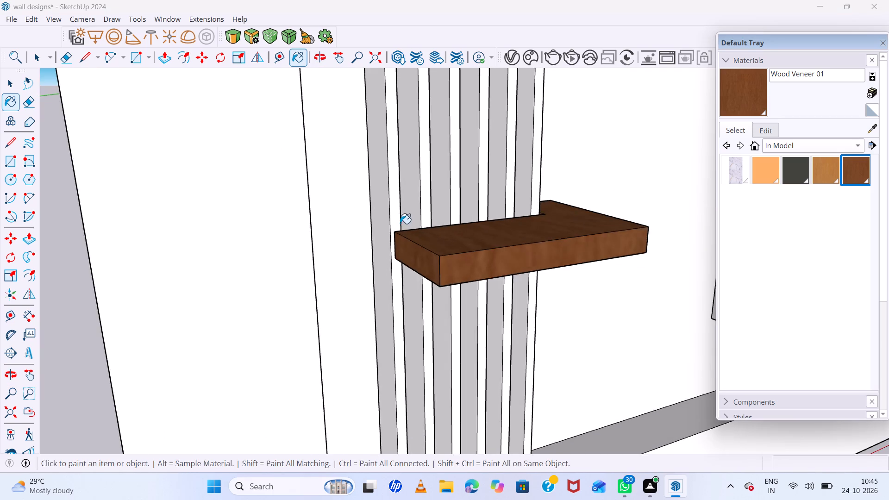
Examine the fourth wall's painted shelves and half-round panel alongside the other three wall designs.
scroll(401, 224, down, 4)
middle_drag(488, 241, 477, 197)
middle_click(477, 195)
scroll(392, 185, down, 15)
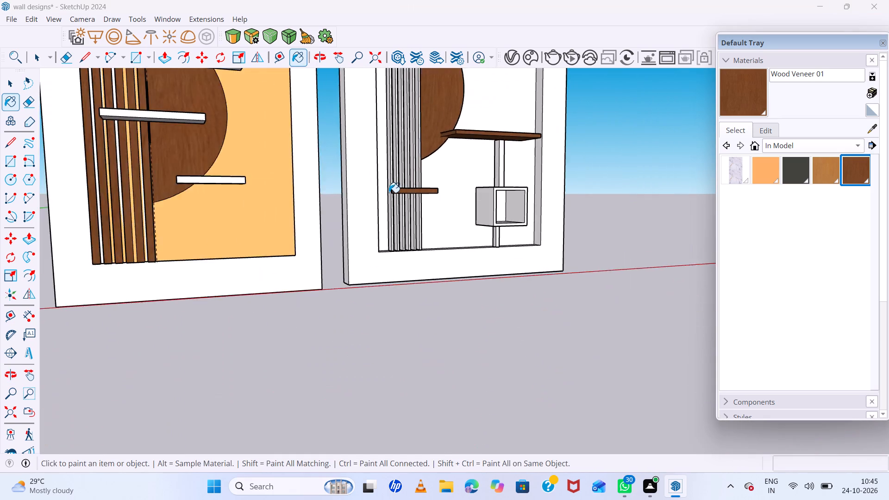
scroll(389, 193, down, 19)
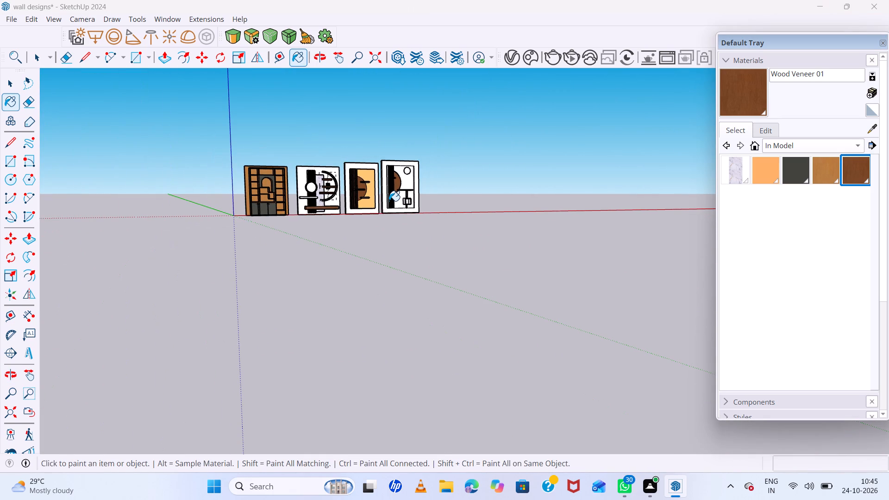
scroll(389, 201, down, 6)
scroll(389, 201, up, 13)
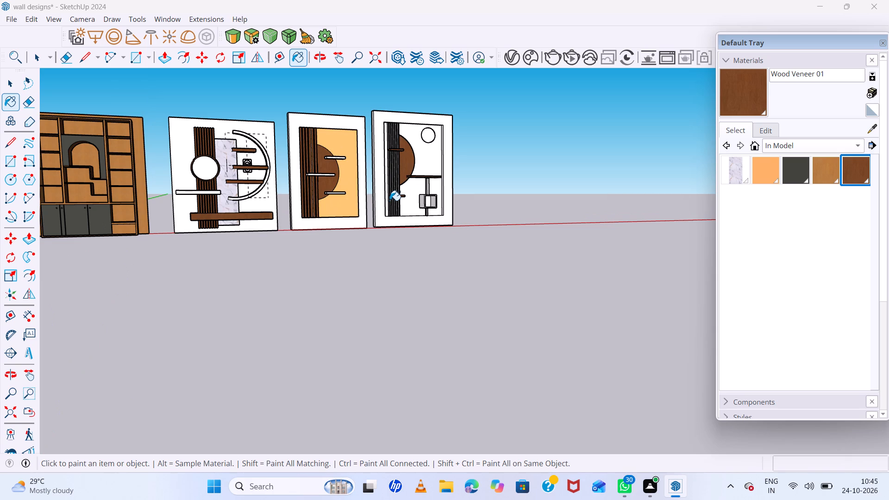
scroll(390, 199, down, 8)
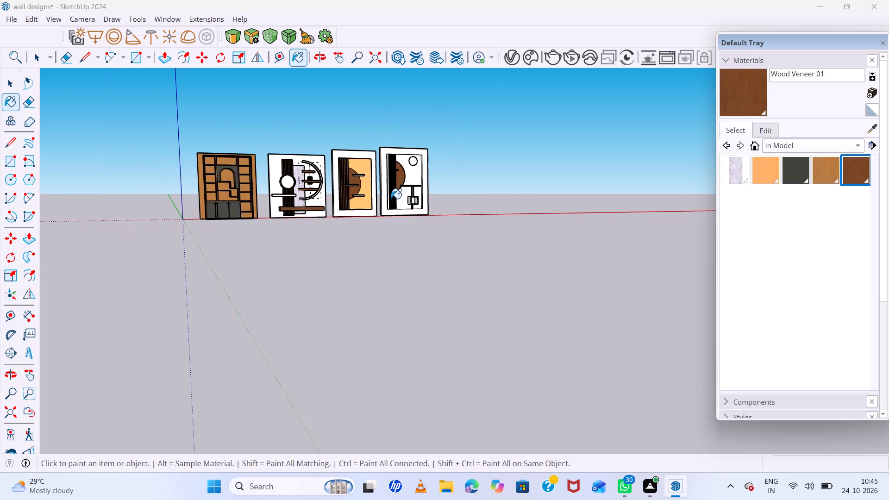
scroll(391, 199, down, 3)
scroll(393, 201, up, 9)
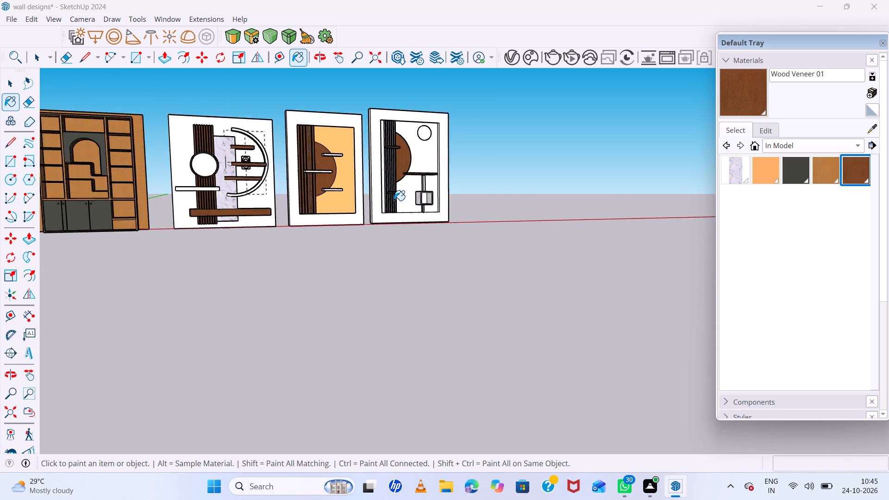
Extend the slat-side end of the fourth wall's lower short shelf outward by 1 inch using Push/Pull.
scroll(394, 200, up, 4)
scroll(394, 200, down, 5)
scroll(394, 210, up, 2)
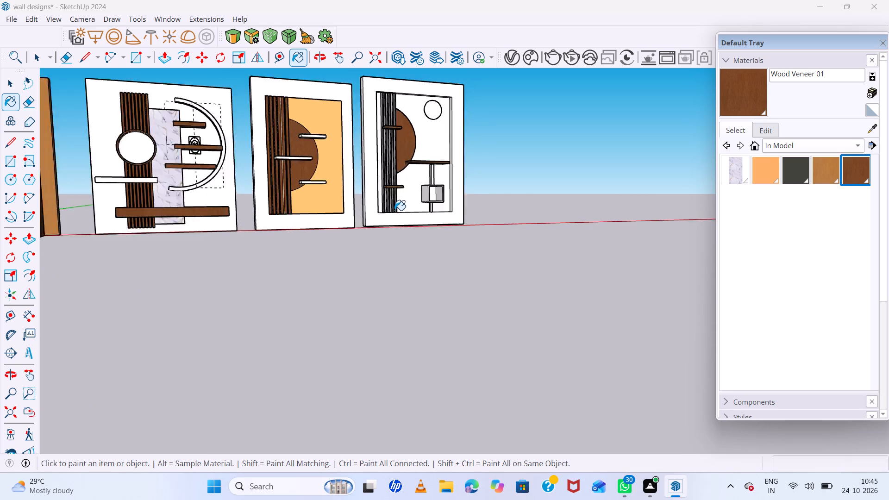
scroll(394, 210, up, 10)
middle_drag(367, 192, 440, 202)
scroll(401, 174, up, 13)
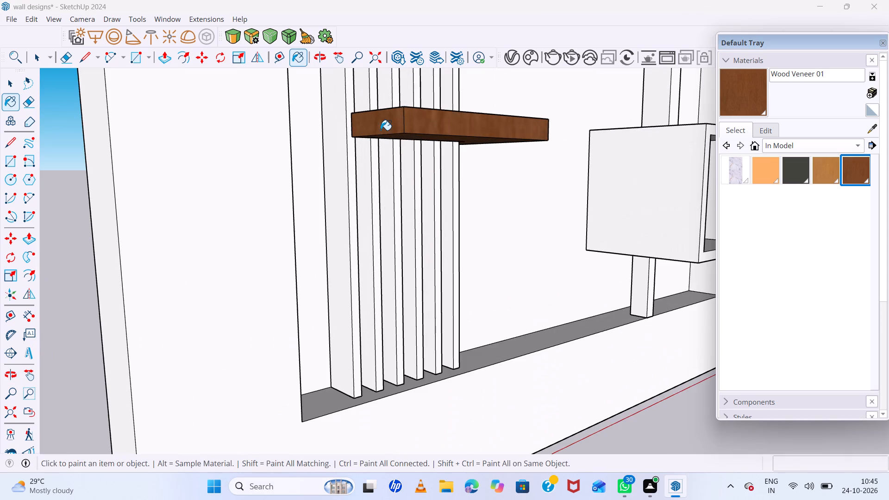
key(space)
click(382, 127)
triple_click(382, 127)
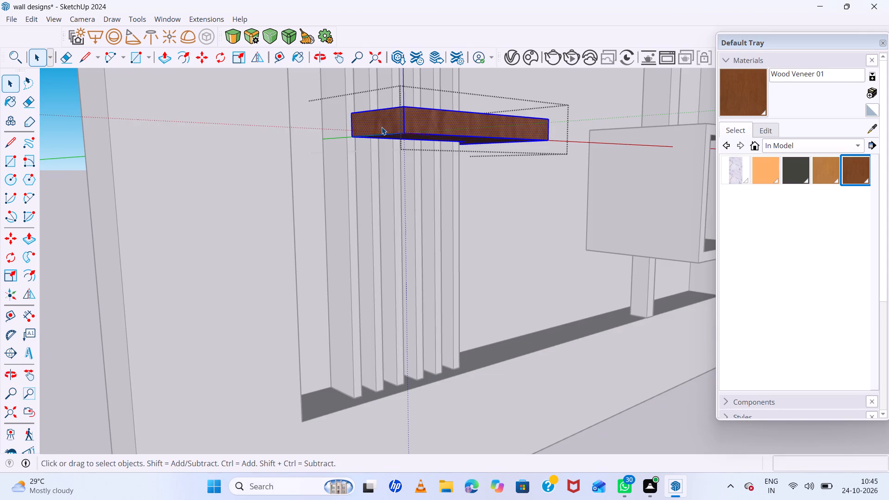
click(382, 127)
click(382, 127)
key(p)
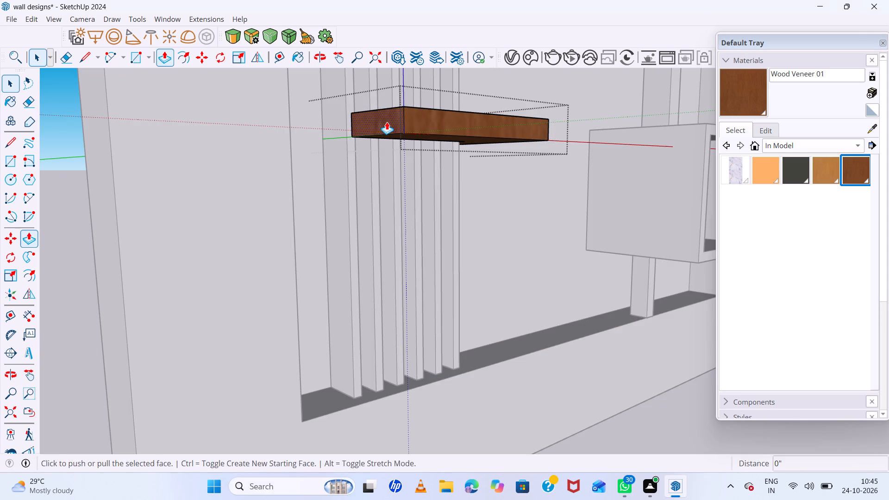
double_click(387, 122)
middle_drag(400, 163, 414, 195)
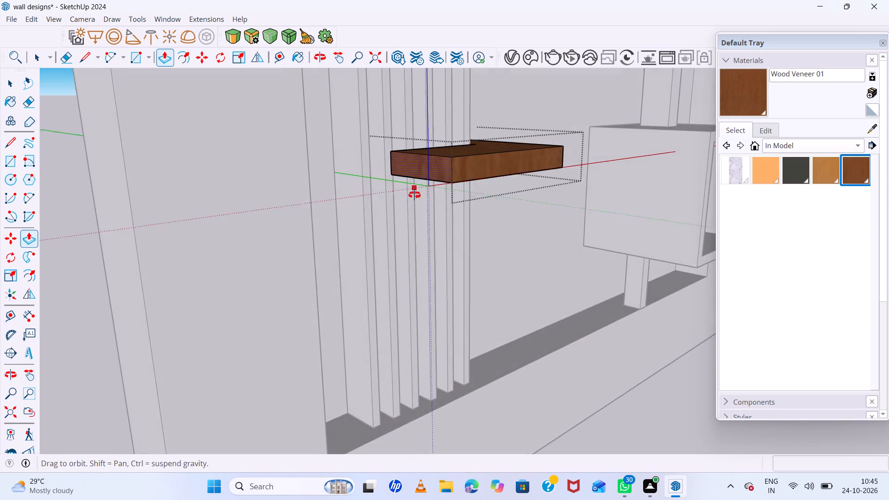
middle_drag(414, 195, 415, 195)
scroll(423, 178, up, 6)
double_click(427, 170)
click(438, 155)
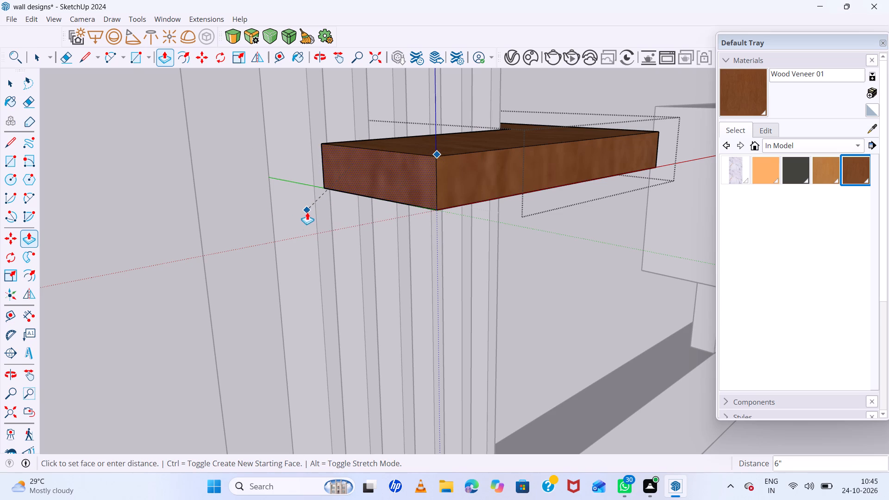
click(290, 234)
scroll(378, 156, up, 5)
click(363, 177)
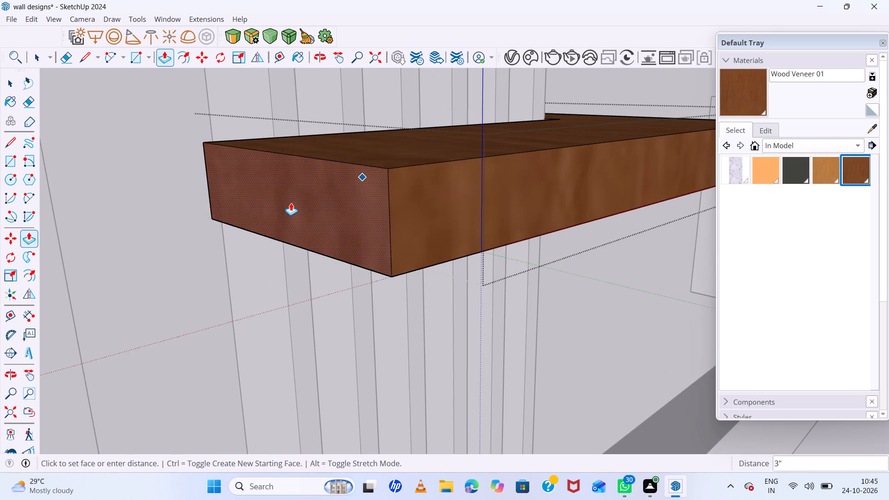
click(331, 189)
scroll(253, 172, up, 3)
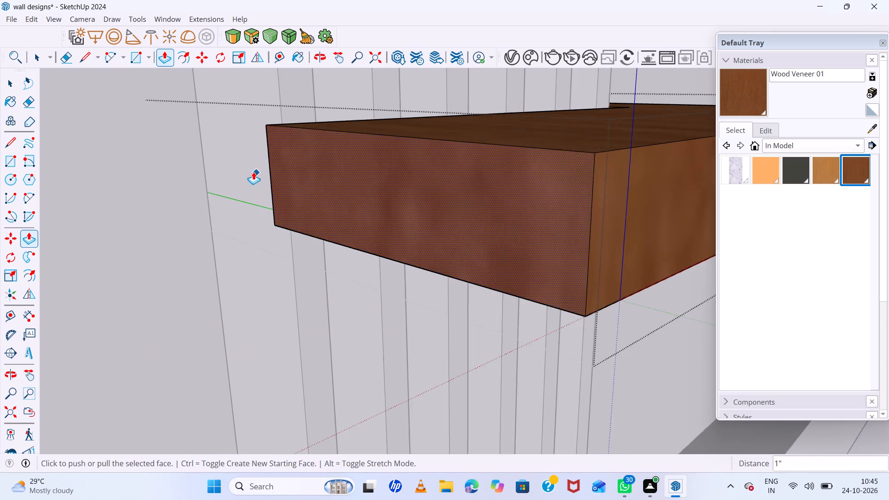
middle_drag(257, 172, 386, 209)
scroll(452, 185, up, 5)
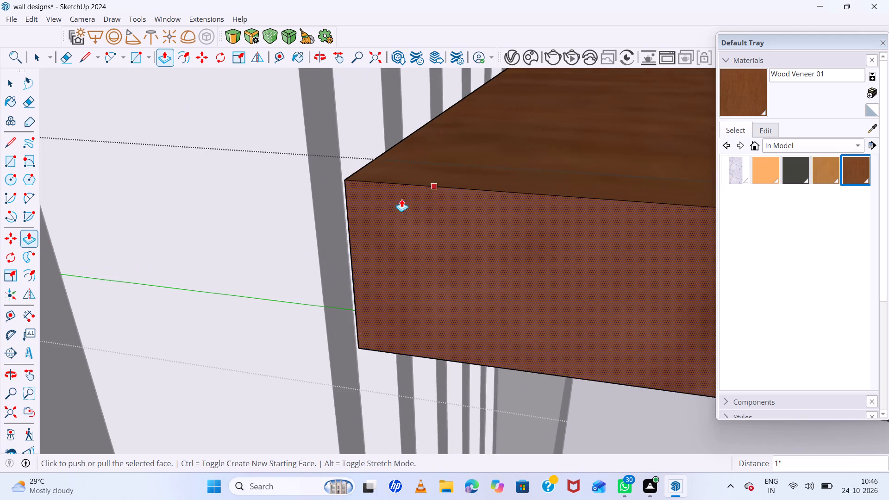
middle_drag(375, 211, 407, 212)
scroll(343, 194, down, 20)
scroll(343, 194, down, 5)
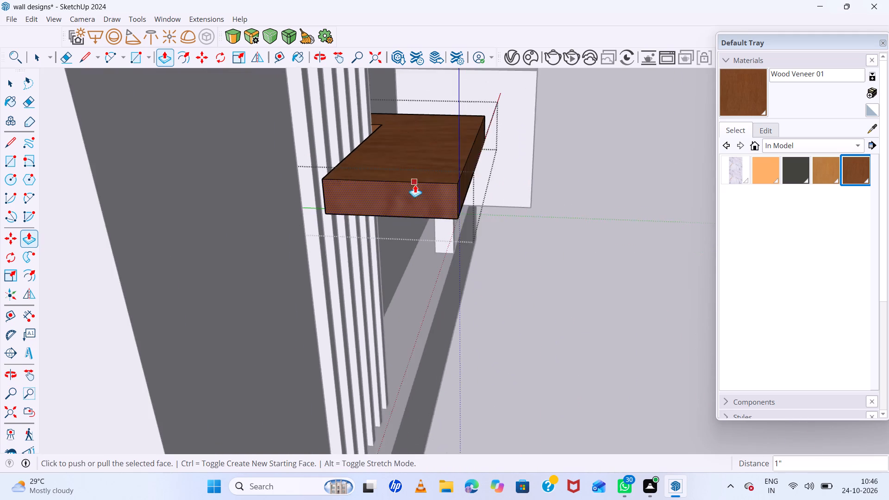
scroll(415, 185, down, 2)
middle_drag(476, 215, 322, 212)
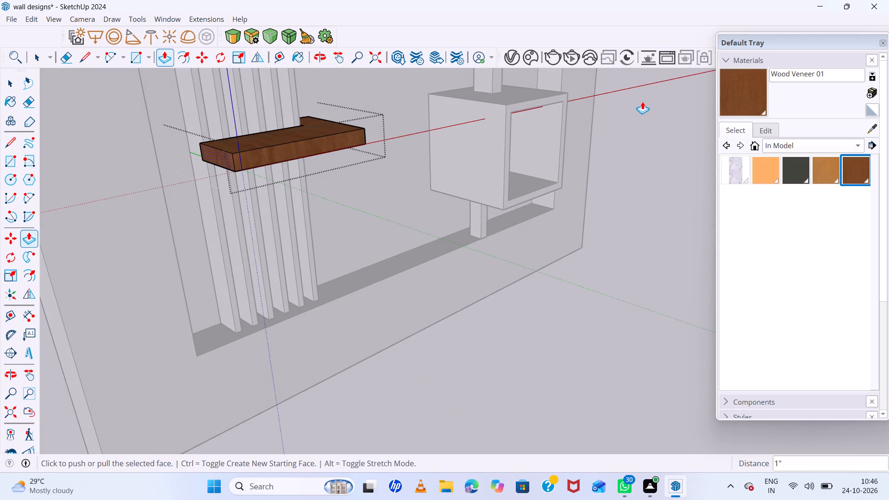
key(space)
click(626, 130)
Examine the fourth wall's shelf arrangement alongside the other three wall designs.
scroll(439, 177, down, 12)
middle_drag(471, 233, 422, 191)
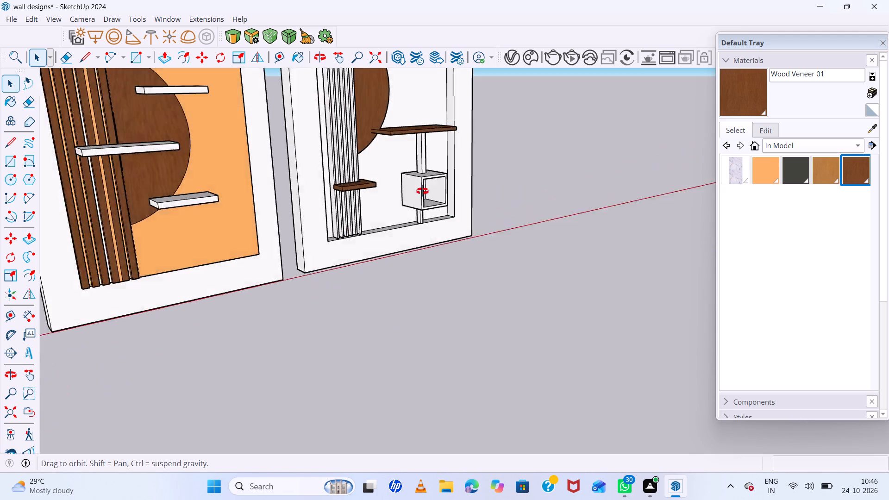
middle_drag(422, 191, 292, 159)
scroll(439, 158, down, 6)
scroll(522, 148, up, 5)
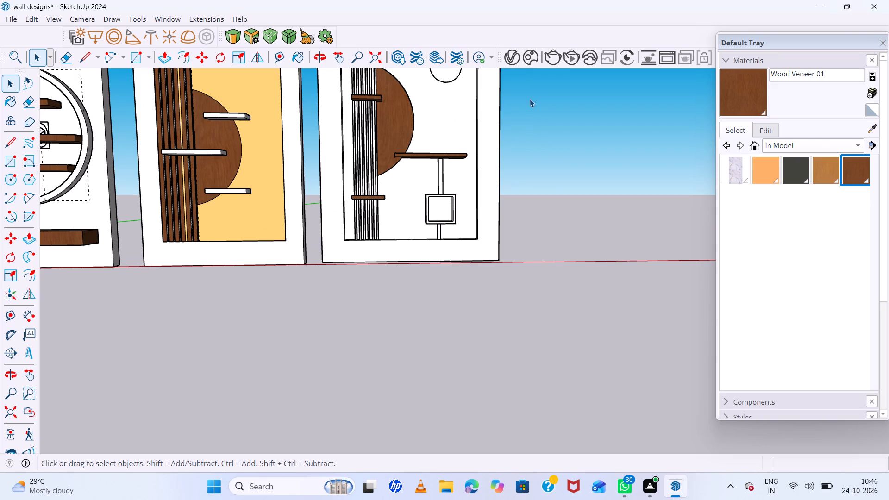
scroll(527, 114, down, 17)
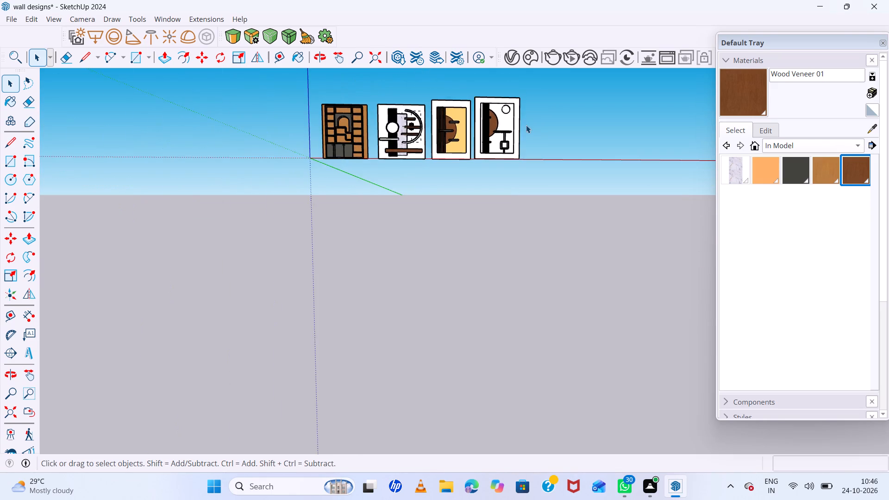
scroll(526, 125, down, 11)
scroll(555, 125, up, 17)
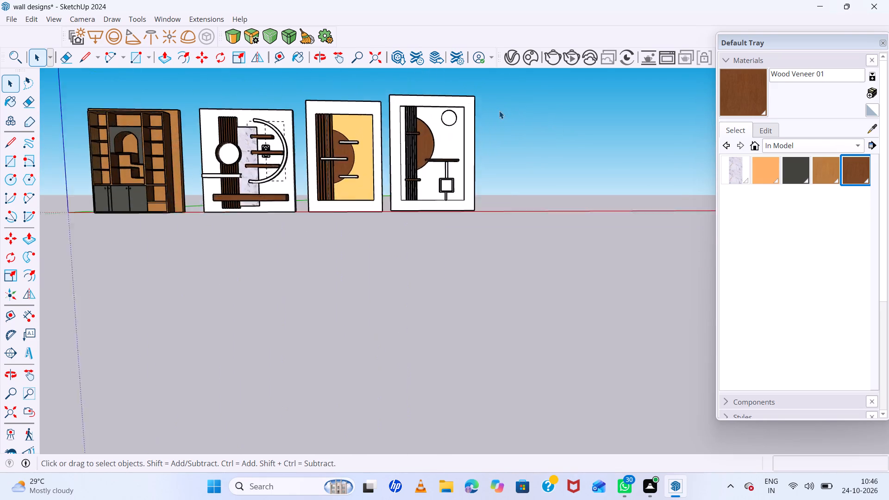
scroll(499, 111, up, 14)
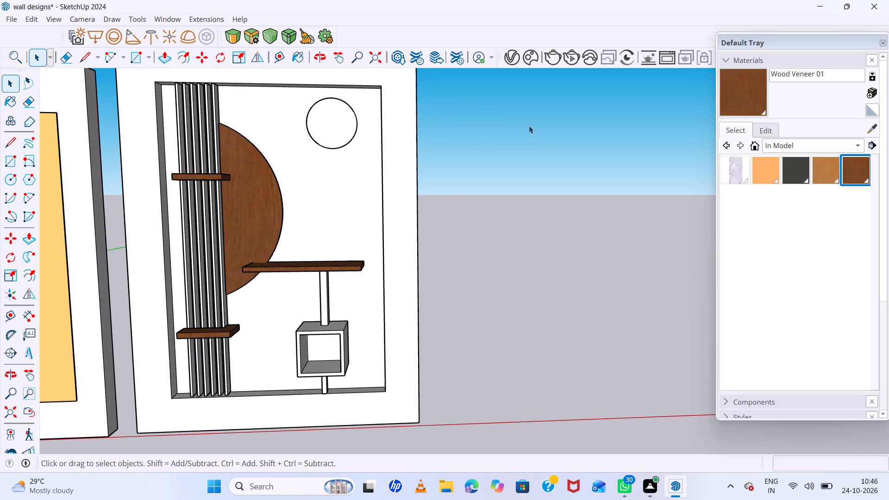
scroll(529, 125, down, 5)
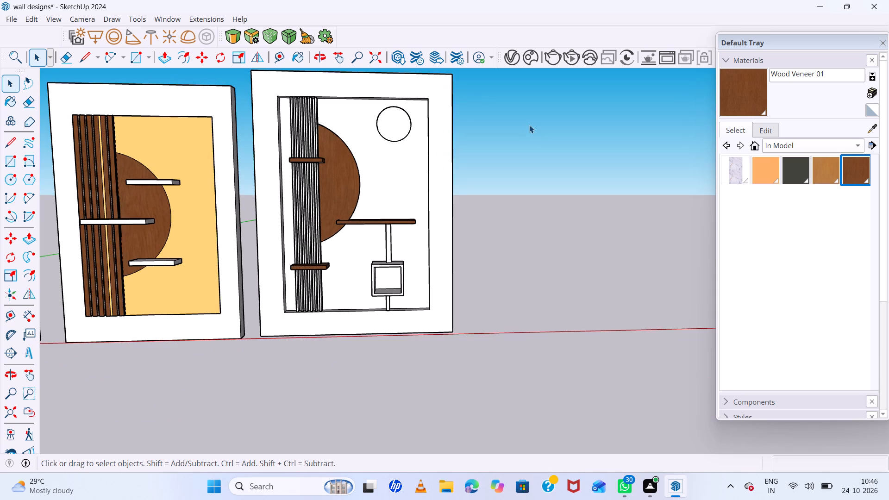
scroll(529, 125, down, 2)
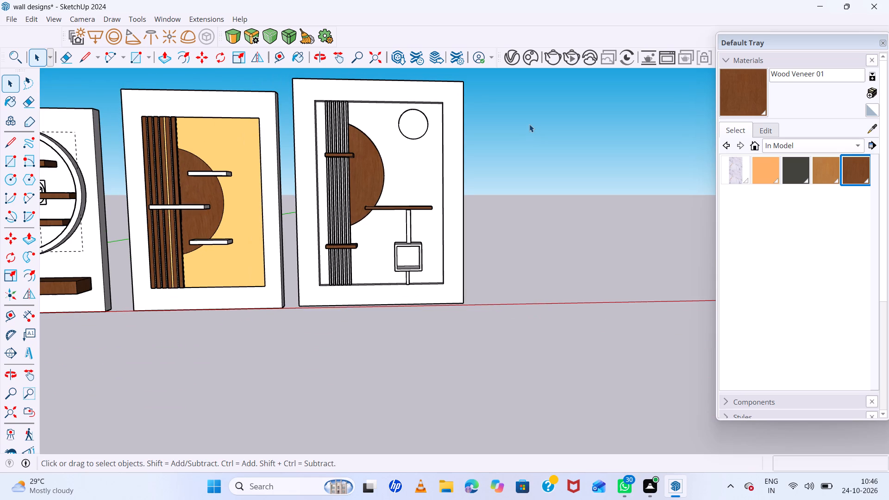
scroll(529, 124, down, 1)
scroll(447, 228, up, 5)
Push the front frame face of the fourth wall's open box back toward the wall by 8 inches.
middle_drag(423, 235, 542, 266)
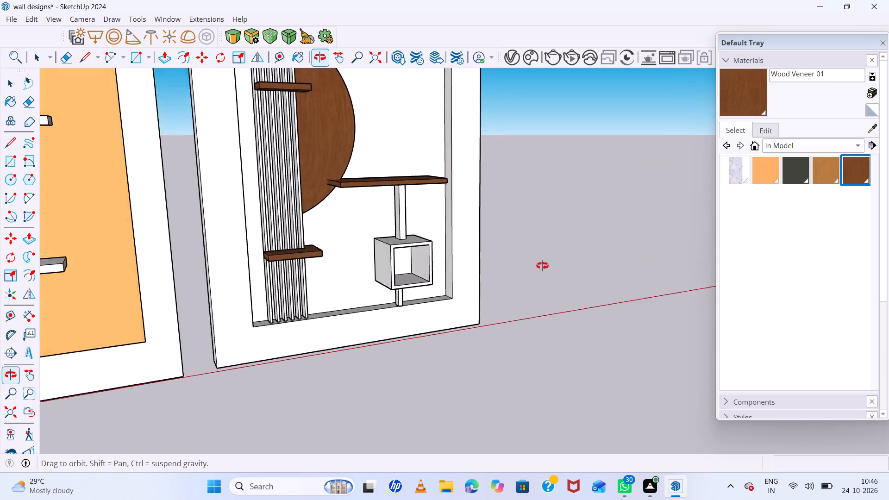
middle_drag(542, 266, 638, 286)
middle_click(638, 286)
scroll(443, 264, up, 7)
scroll(401, 259, up, 5)
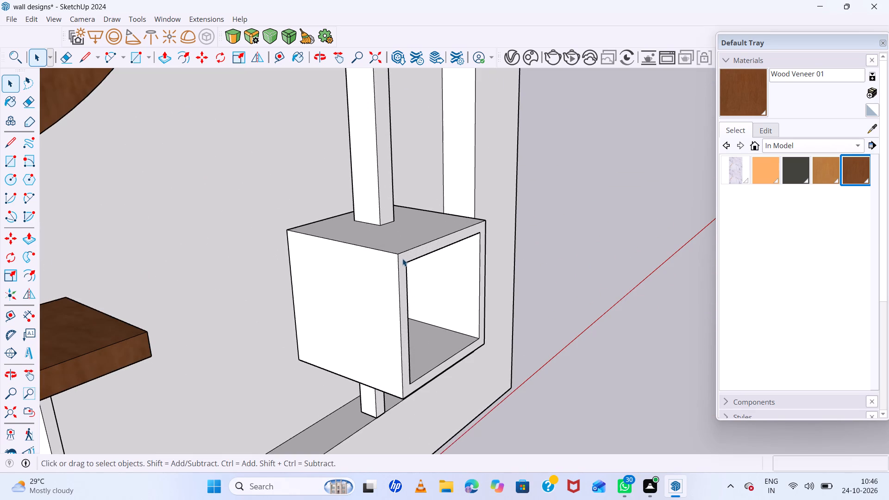
click(402, 258)
key(p)
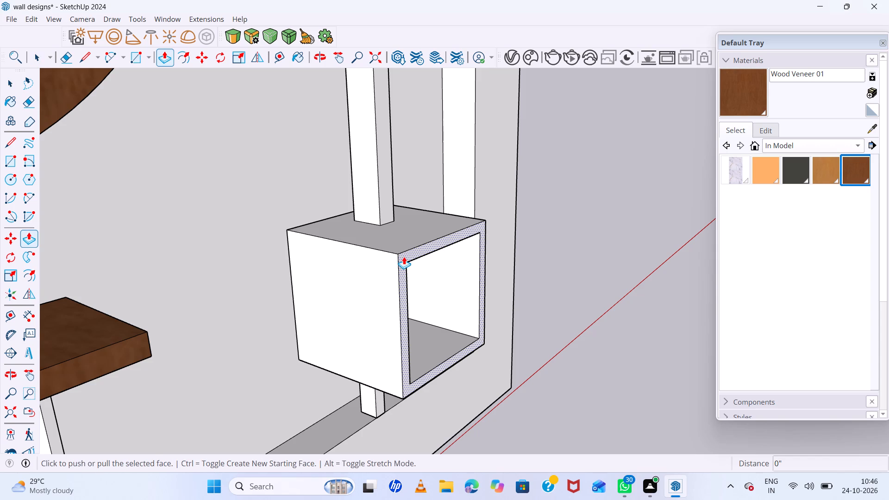
click(404, 256)
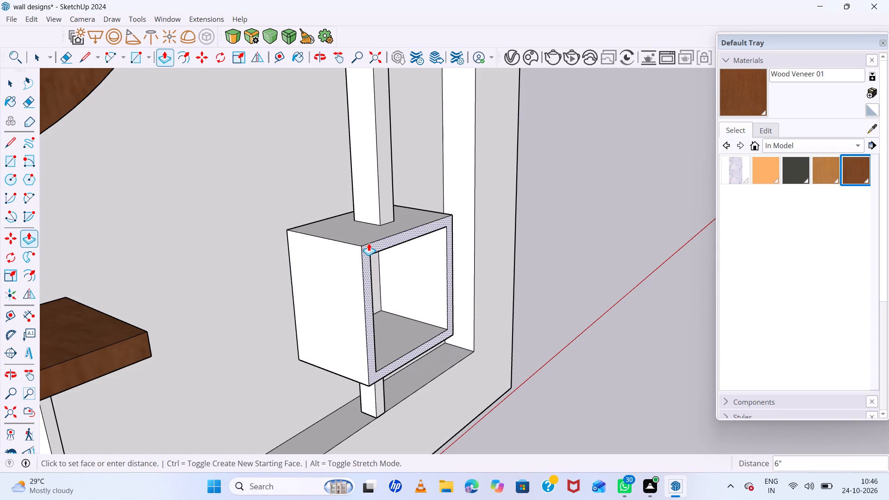
click(357, 244)
scroll(370, 221, up, 7)
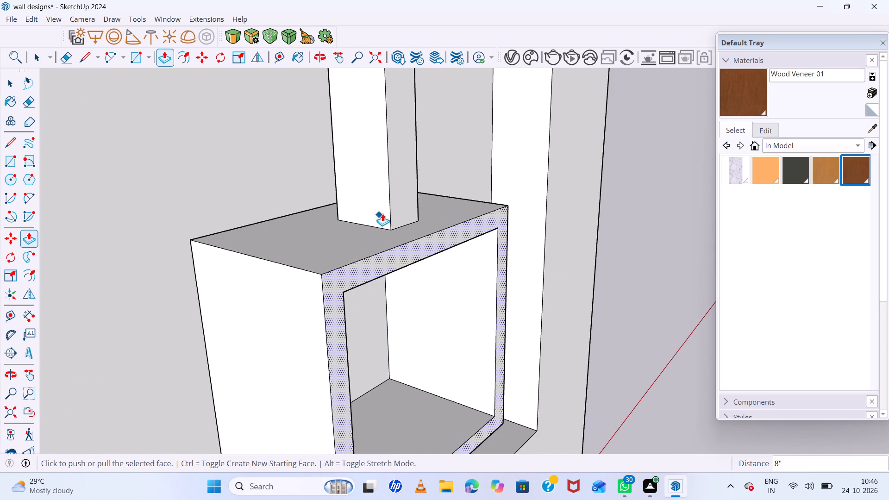
key(space)
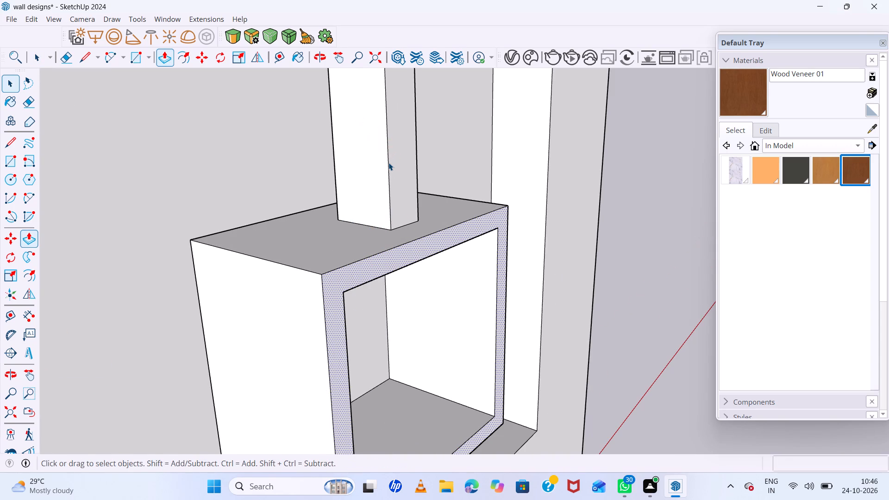
Examine the fourth wall's box and its supporting post against the shelves and the neighbouring wall designs.
triple_click(388, 162)
triple_click(389, 162)
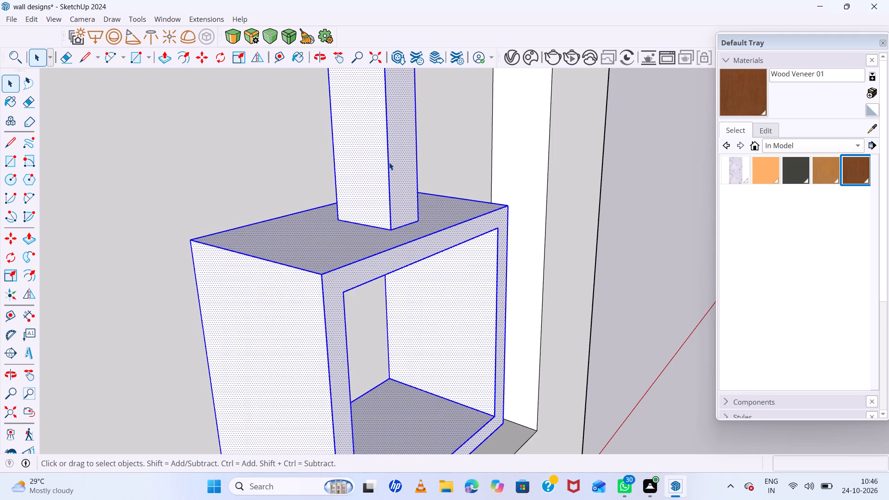
scroll(389, 155, down, 20)
scroll(424, 164, down, 1)
middle_drag(424, 163, 425, 160)
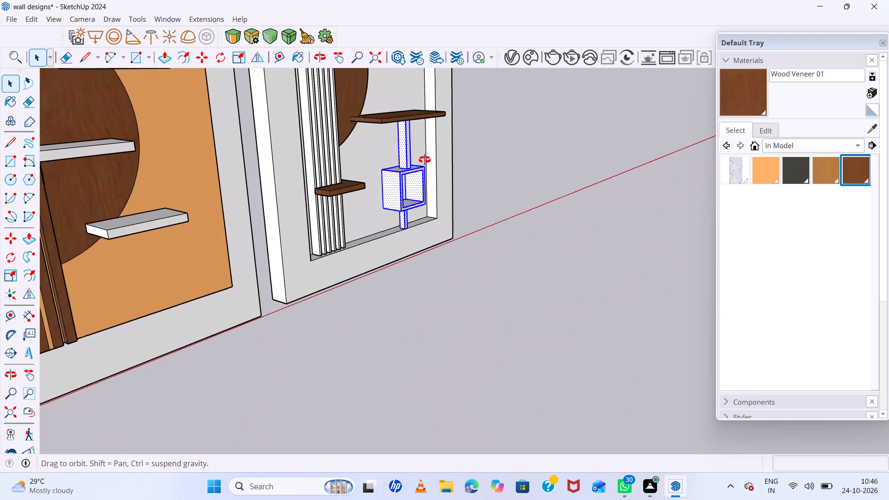
middle_drag(425, 160, 240, 87)
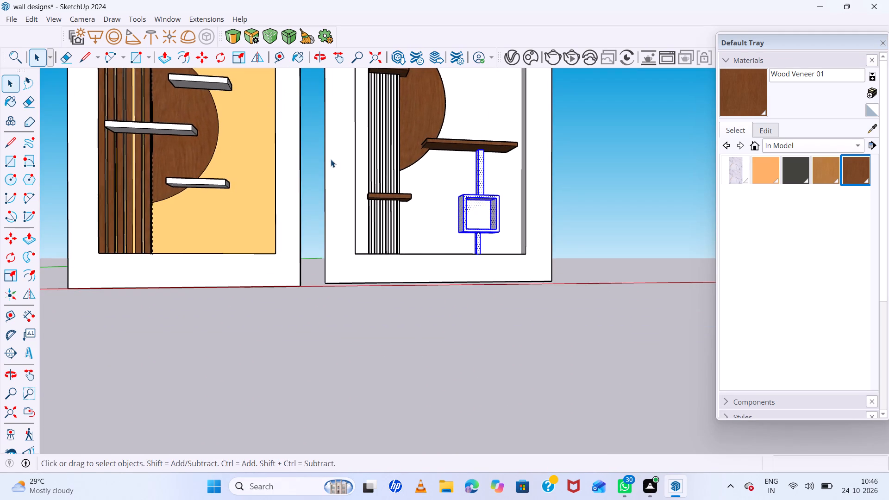
scroll(343, 168, down, 12)
double_click(455, 181)
scroll(455, 181, up, 10)
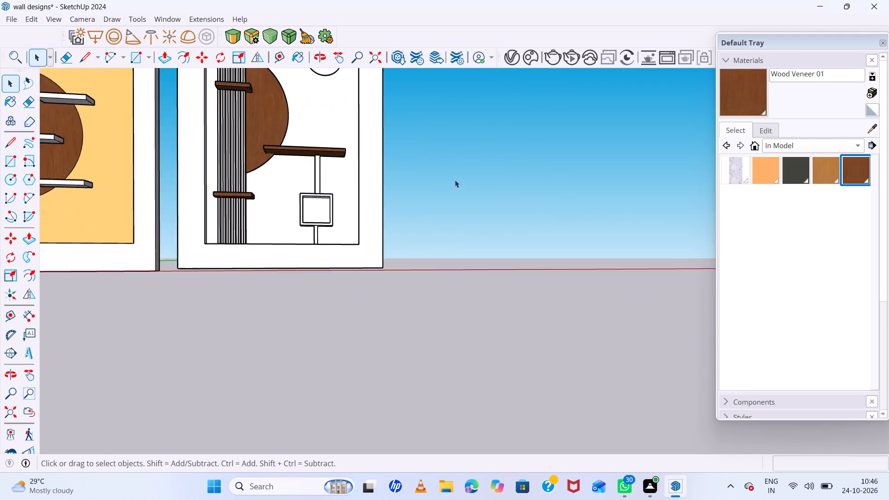
scroll(455, 180, up, 2)
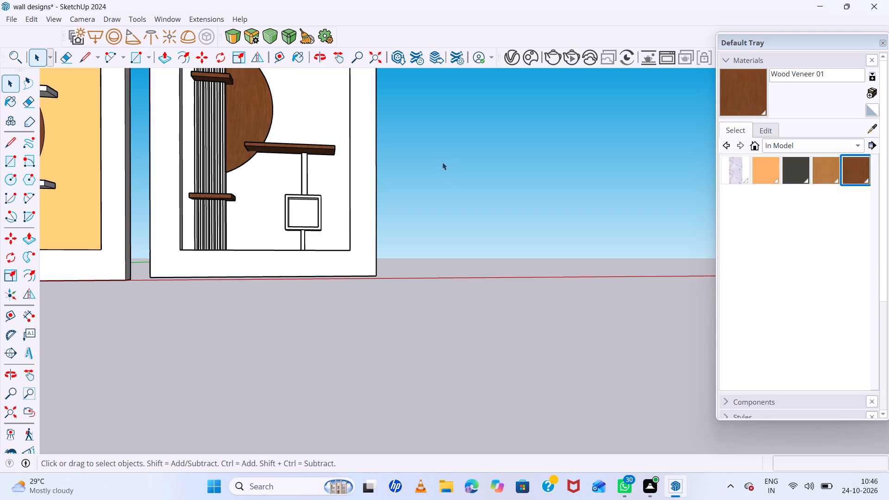
scroll(442, 161, down, 8)
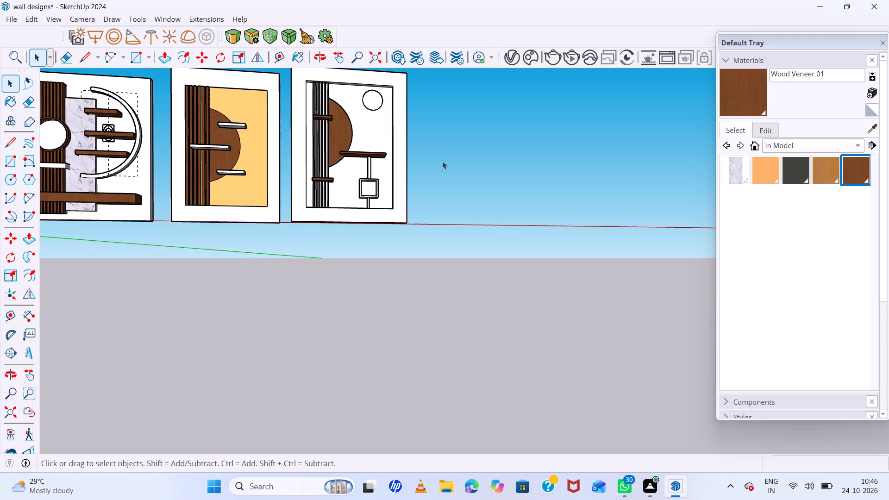
scroll(442, 161, up, 6)
scroll(442, 161, down, 6)
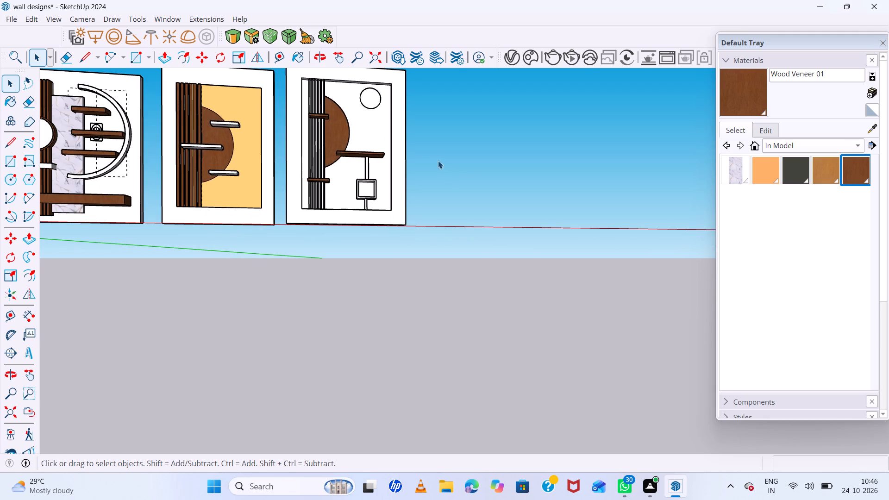
scroll(417, 158, down, 5)
scroll(359, 147, up, 13)
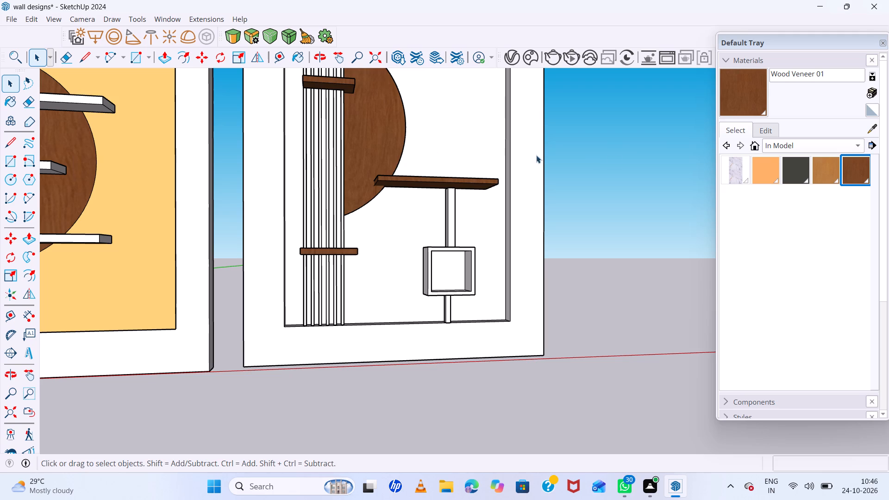
scroll(657, 154, down, 5)
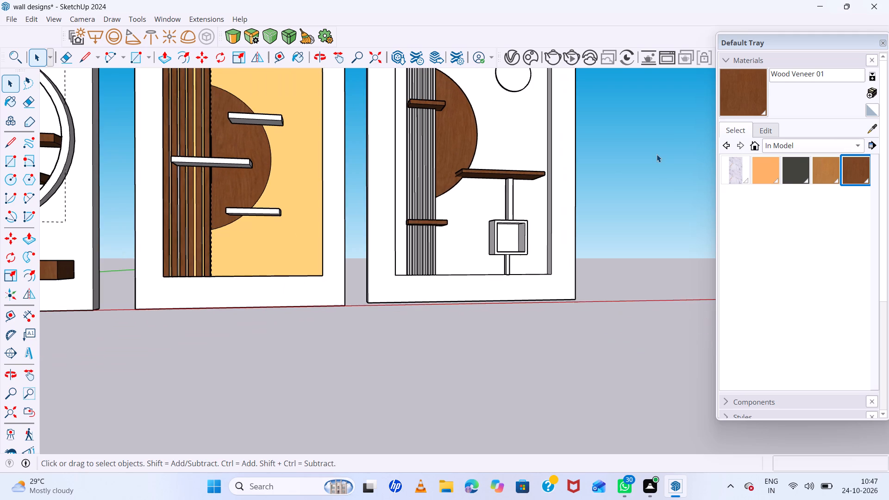
Paint the fourth wall's vertical slats with the Wood Veneer 01 material.
click(854, 168)
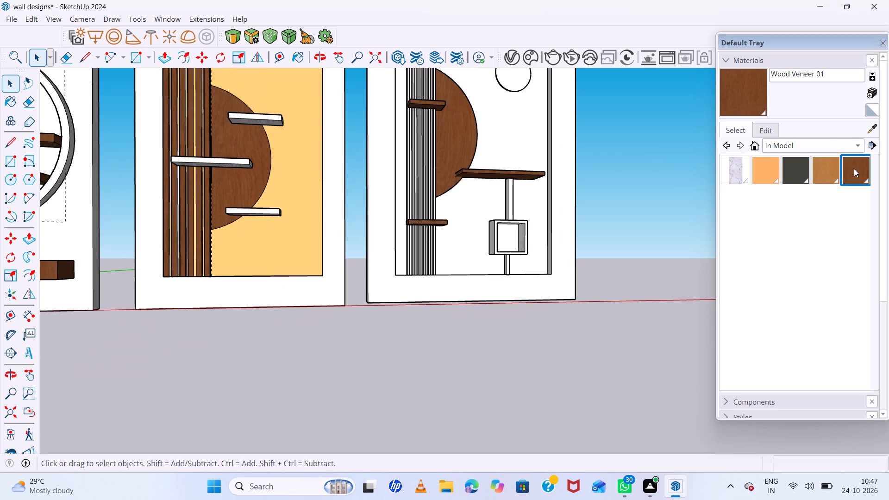
scroll(370, 141, up, 17)
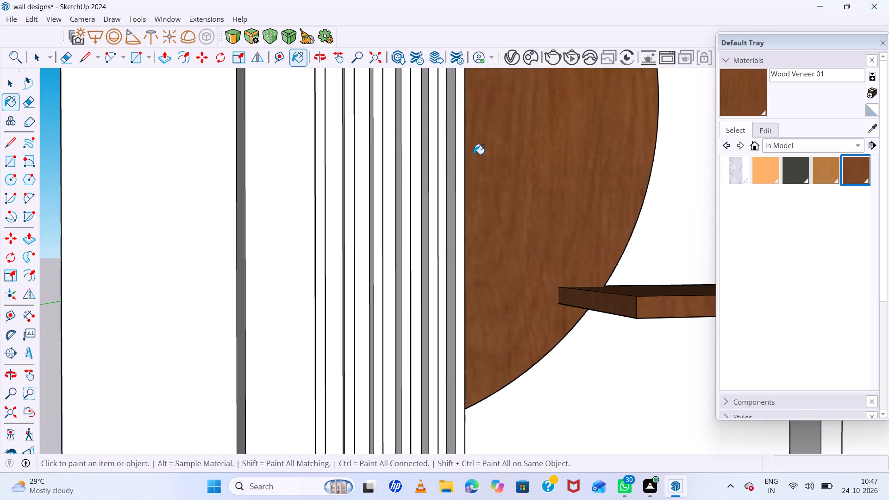
scroll(464, 154, up, 7)
middle_drag(463, 153, 371, 266)
middle_click(371, 266)
click(404, 219)
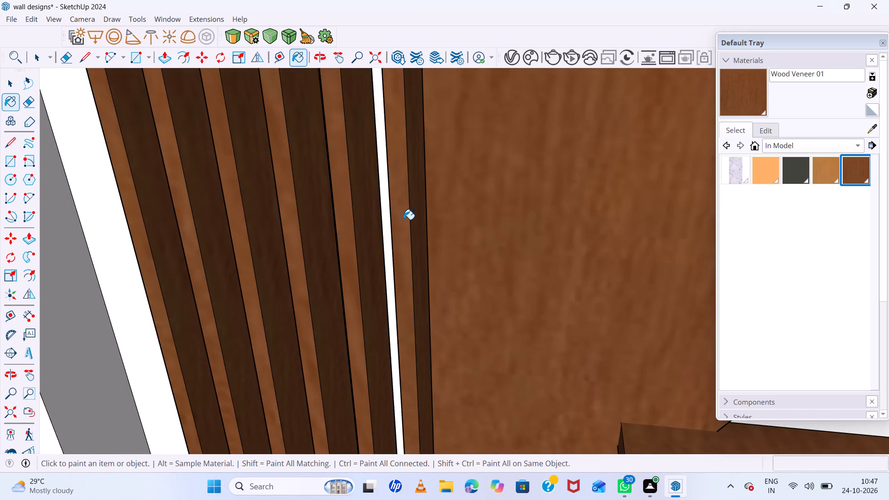
scroll(352, 213, down, 20)
scroll(352, 213, down, 9)
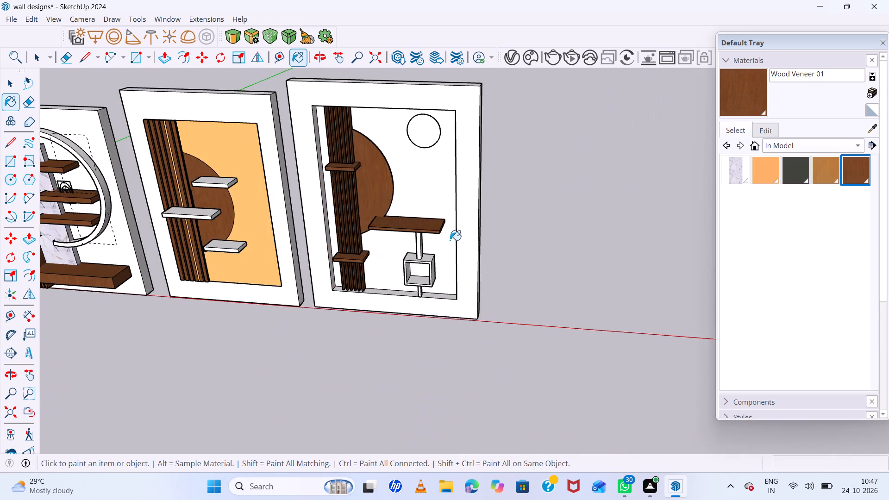
middle_drag(452, 238, 529, 152)
middle_click(529, 152)
scroll(529, 152, up, 6)
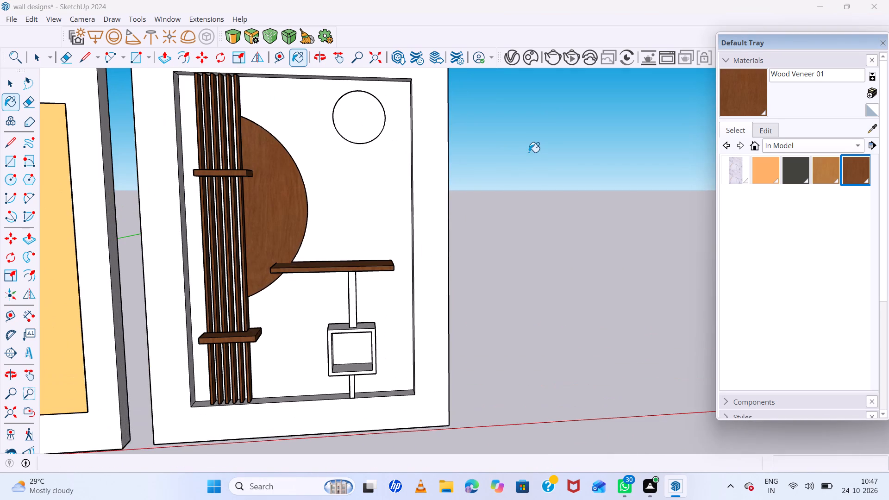
key(space)
Paint the circle near the top of the fourth wall with the dark grey in-model material.
scroll(426, 156, down, 6)
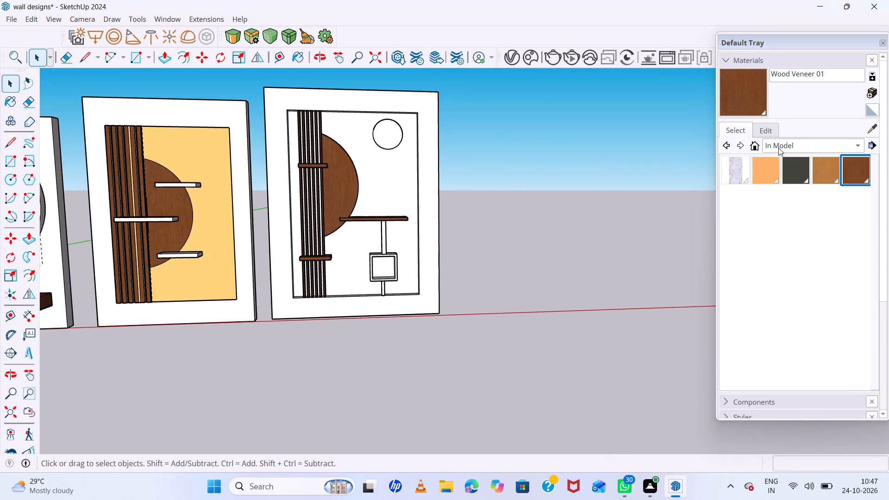
click(802, 176)
scroll(382, 187, up, 6)
click(395, 104)
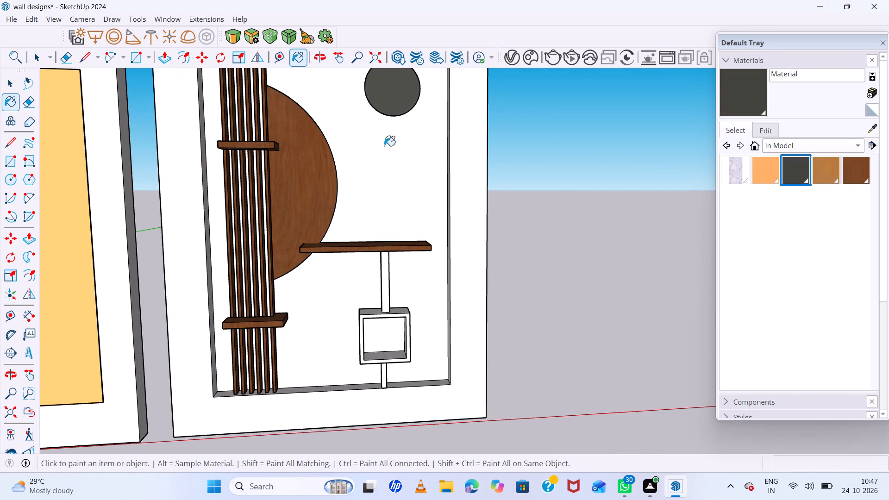
Examine the fourth wall's unpainted box and post up close and against the rest of the wall row.
scroll(383, 149, down, 7)
scroll(399, 295, down, 9)
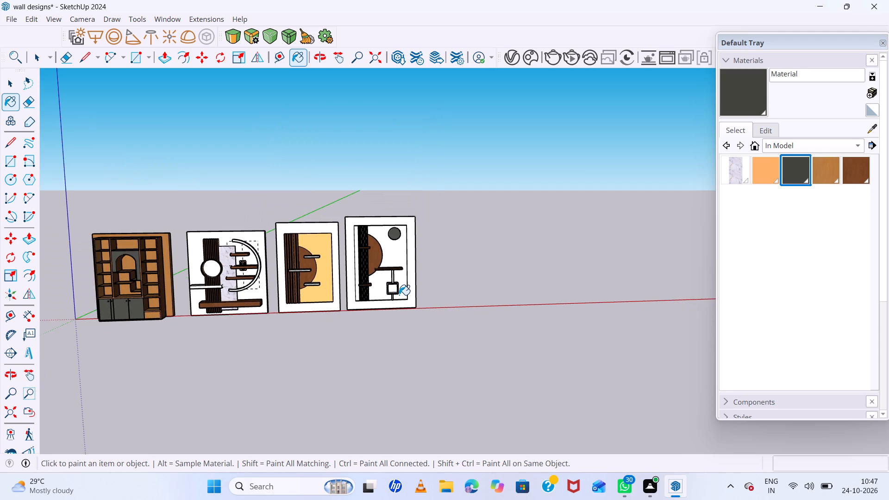
scroll(399, 295, up, 19)
scroll(388, 260, up, 6)
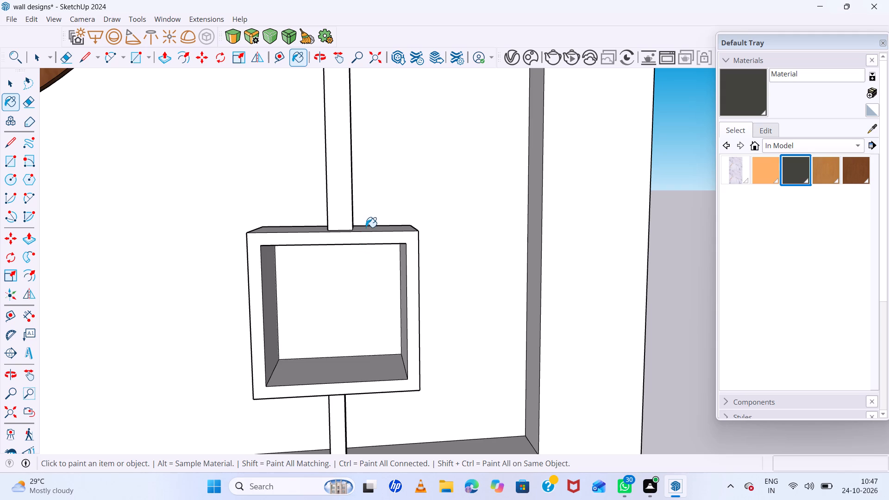
scroll(272, 245, down, 4)
scroll(330, 243, down, 9)
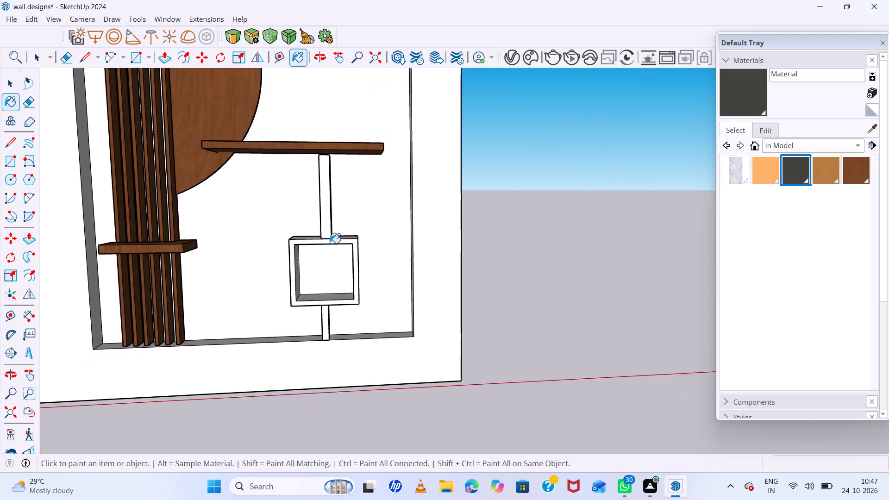
scroll(330, 243, down, 4)
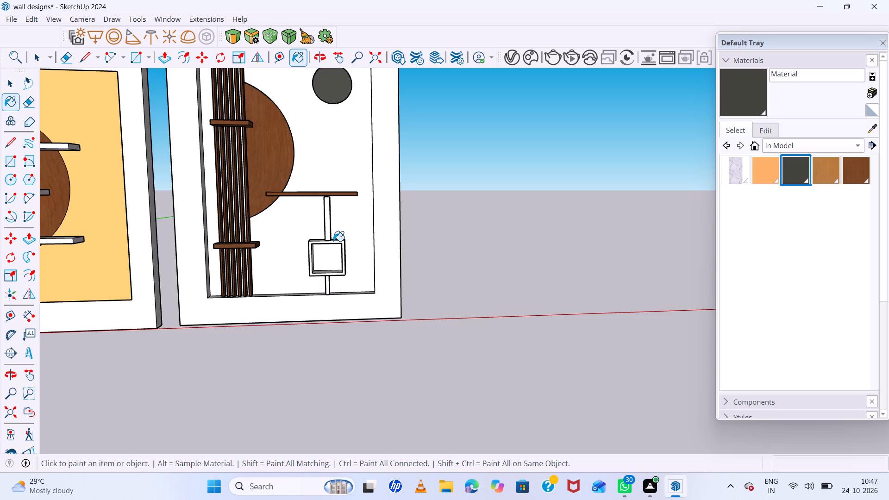
scroll(333, 241, down, 14)
scroll(301, 223, up, 3)
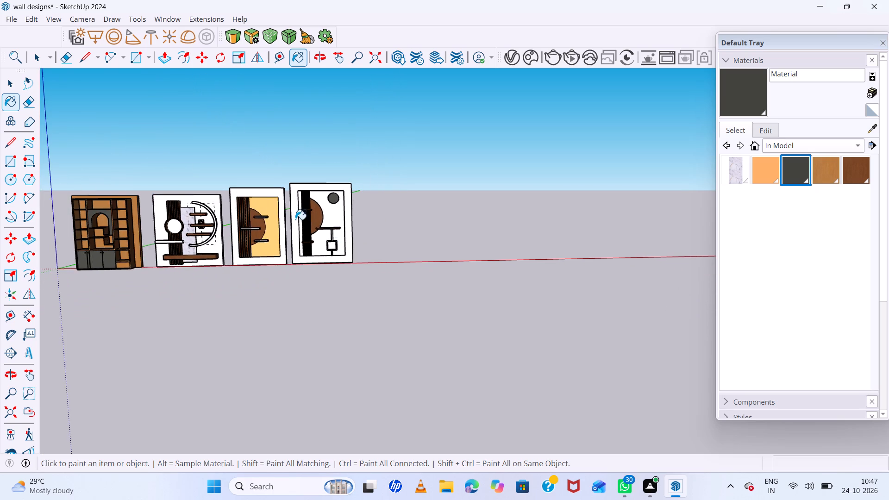
scroll(295, 219, up, 10)
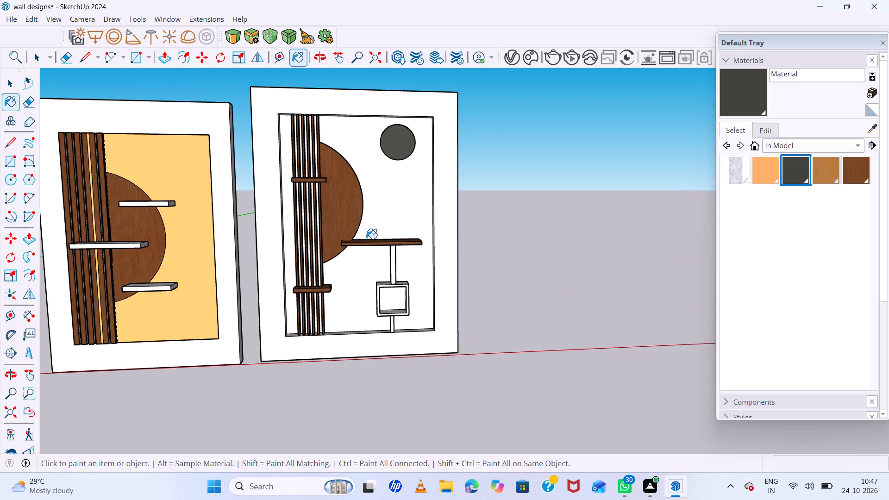
key(space)
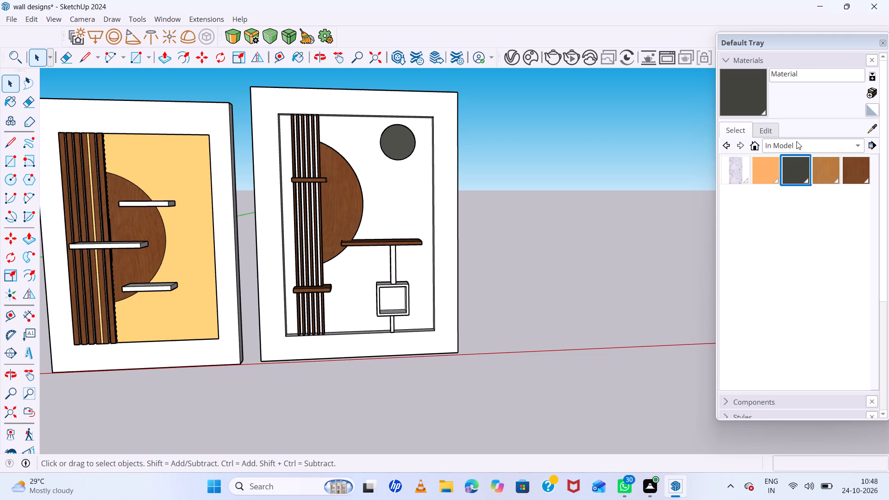
Examine the row of four wall designs from the front, from above and at an angle.
scroll(675, 157, down, 17)
middle_drag(573, 251, 503, 225)
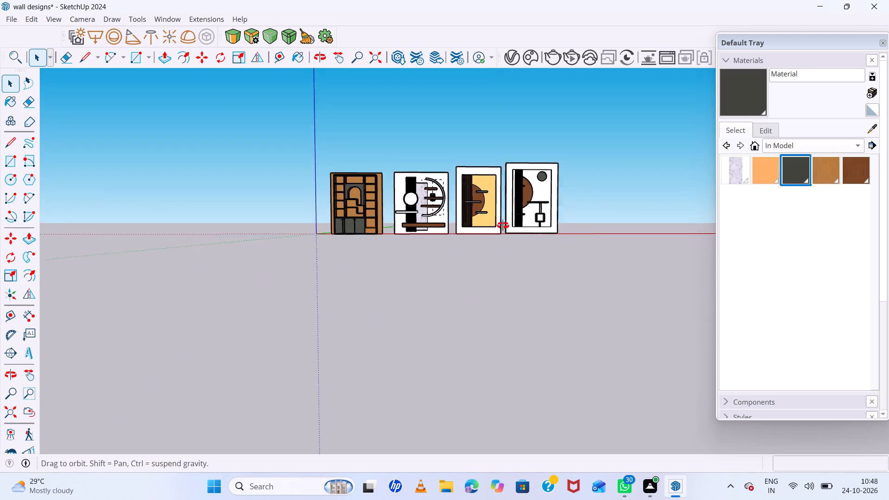
middle_drag(503, 225, 477, 222)
scroll(471, 218, up, 5)
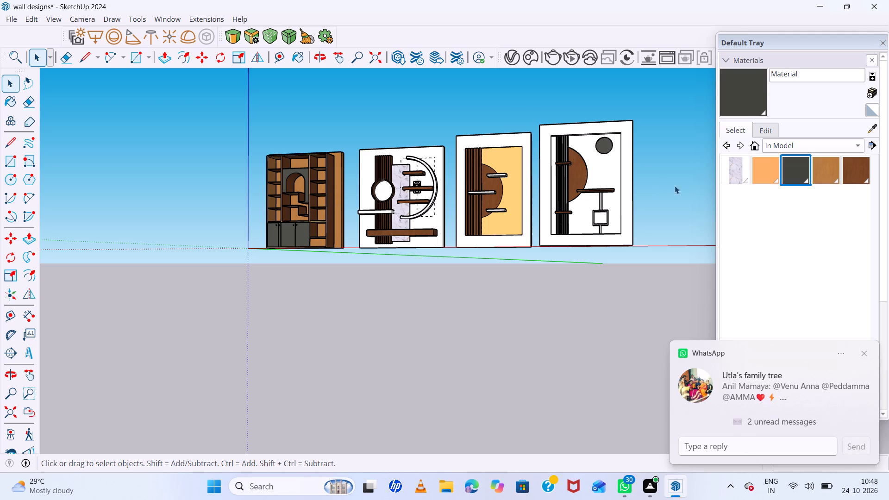
click(866, 355)
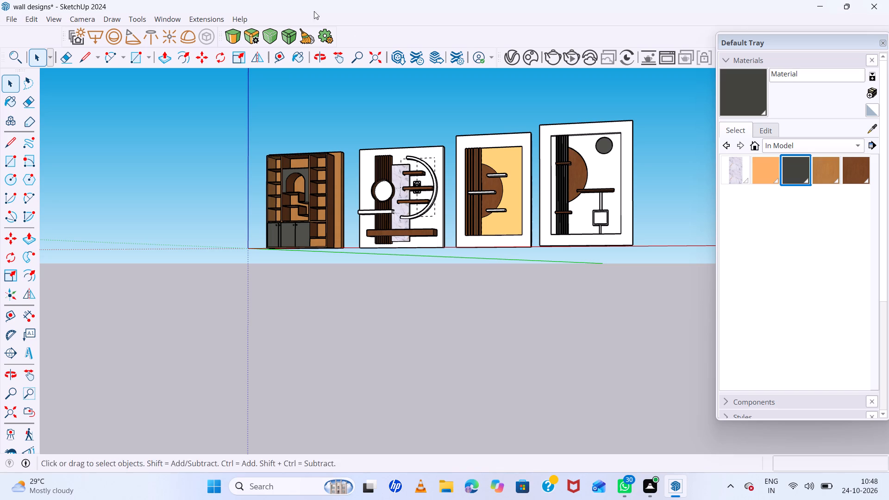
middle_drag(400, 221, 591, 332)
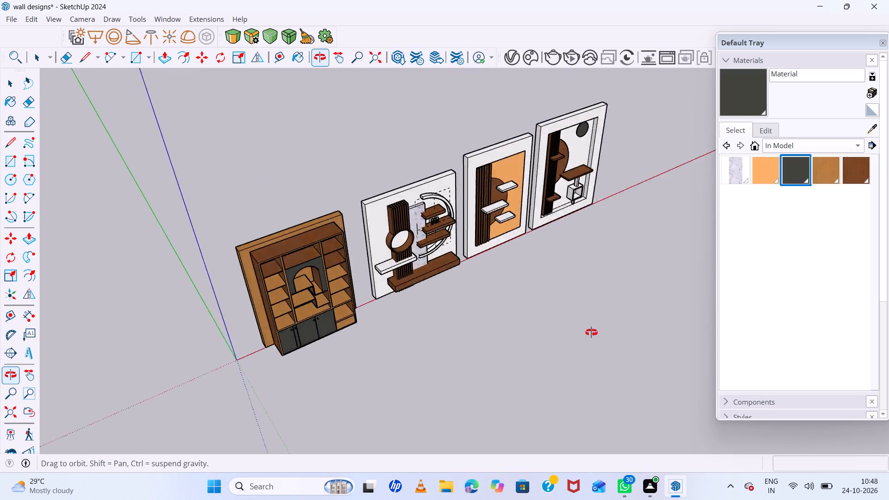
middle_drag(591, 332, 260, 198)
middle_click(260, 198)
scroll(417, 205, down, 7)
middle_drag(446, 243, 524, 348)
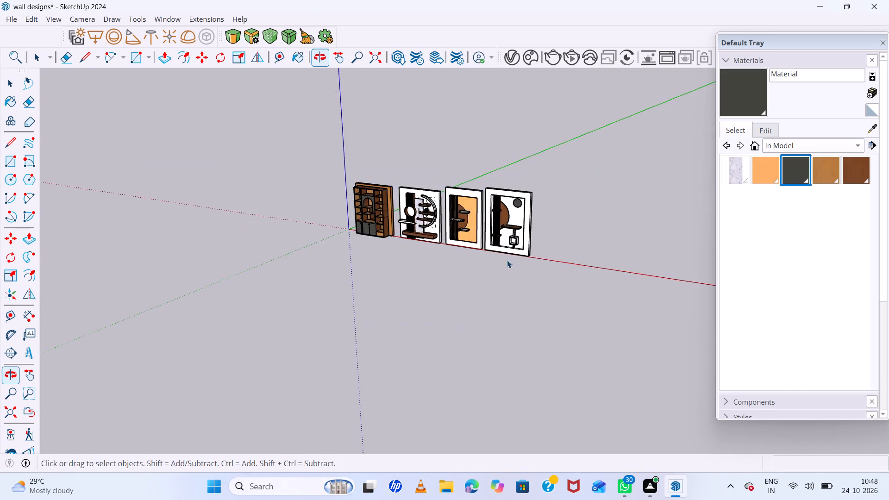
scroll(494, 247, up, 13)
middle_drag(446, 237, 644, 499)
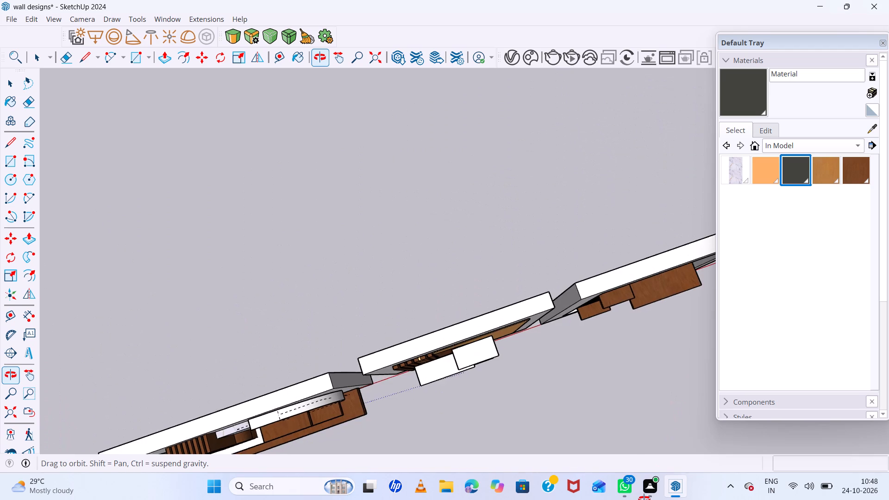
middle_drag(644, 499, 506, 262)
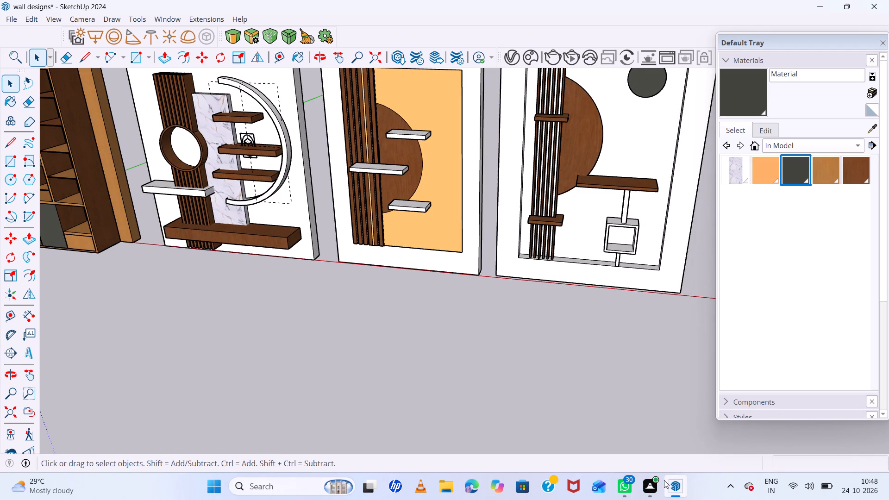
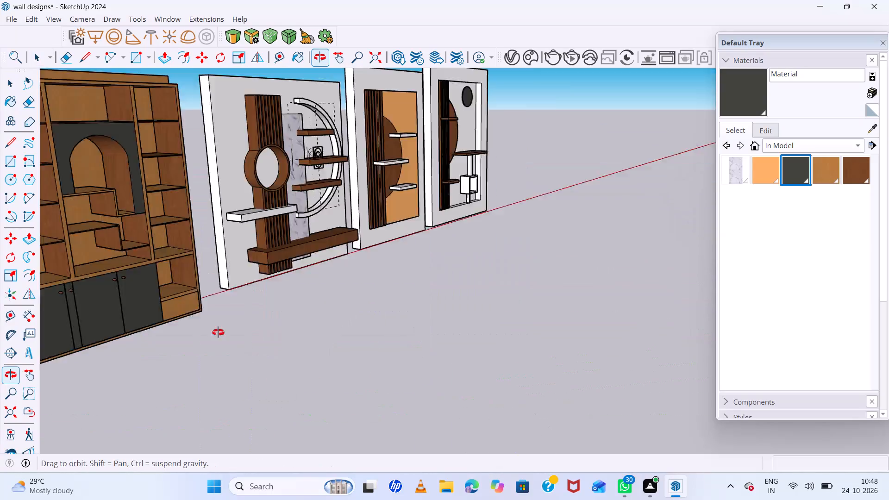
Search the 3D Warehouse for "pot plants".
scroll(203, 315, down, 8)
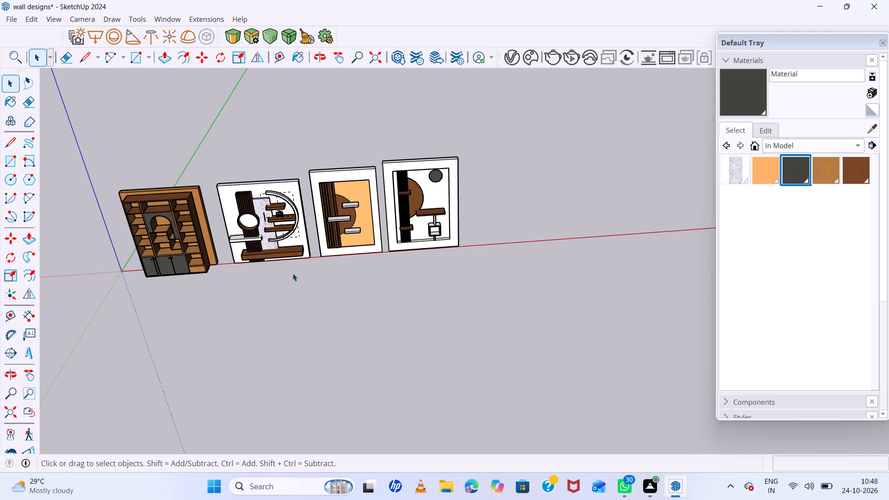
scroll(293, 273, down, 5)
middle_drag(321, 285, 323, 223)
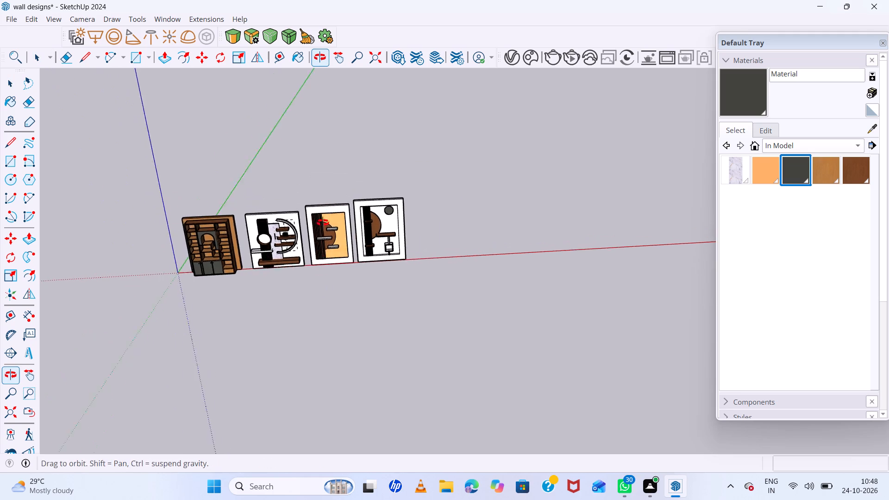
middle_drag(323, 223, 326, 195)
click(164, 16)
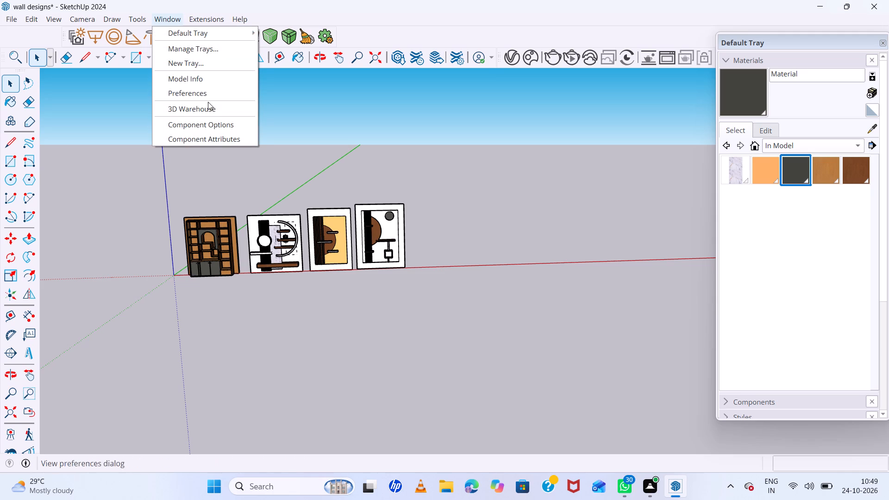
click(208, 105)
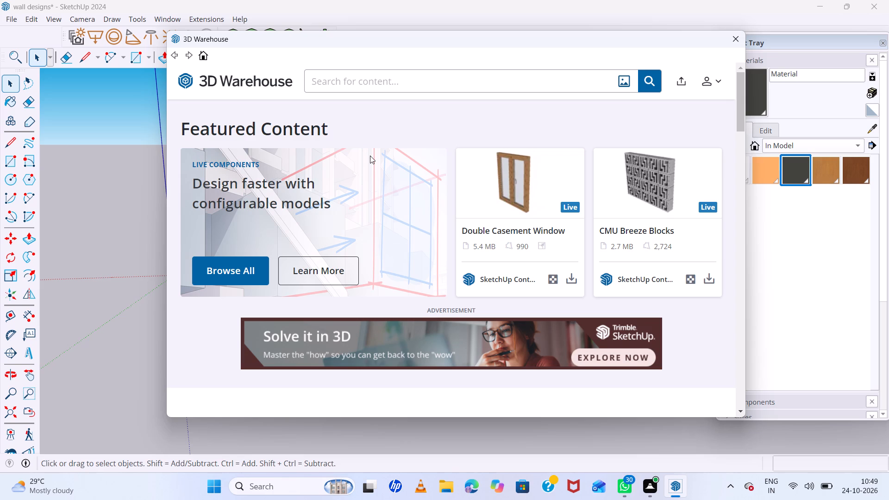
click(389, 90)
text(pot plants)
key(Return)
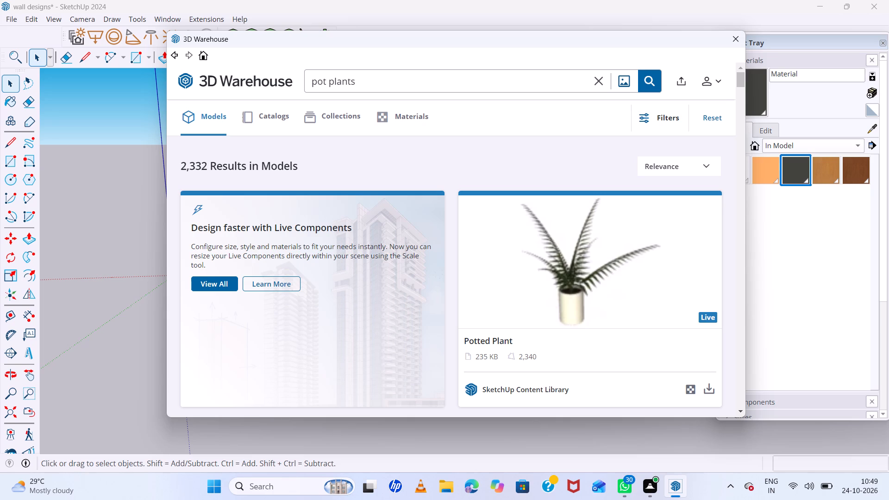
Load the "potted plants" model with four plants in white pots from the search results directly into the model.
scroll(472, 186, down, 8)
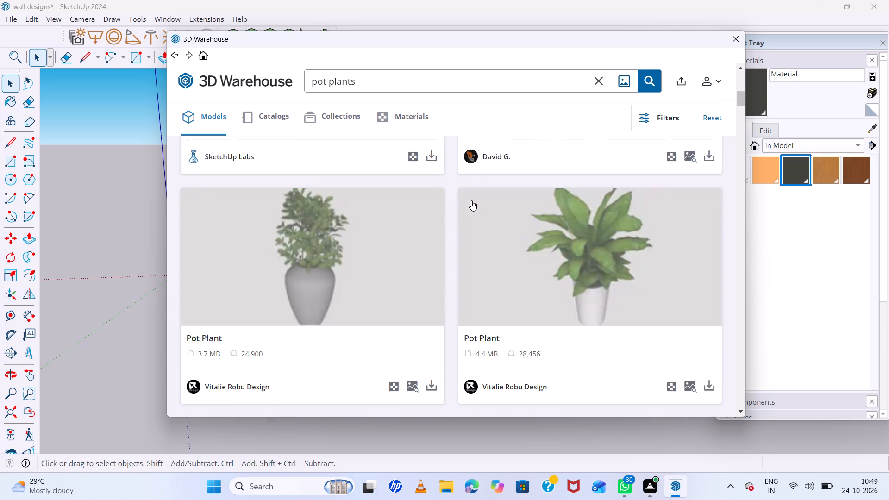
scroll(475, 208, down, 14)
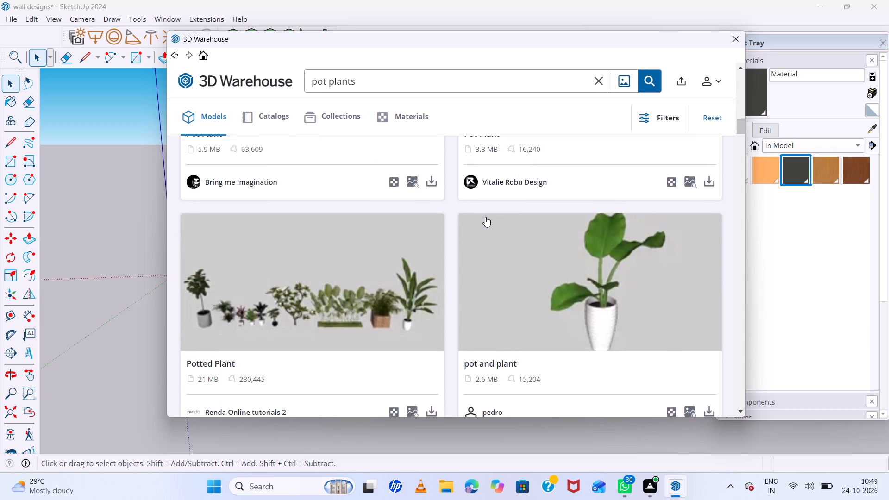
scroll(485, 217, down, 8)
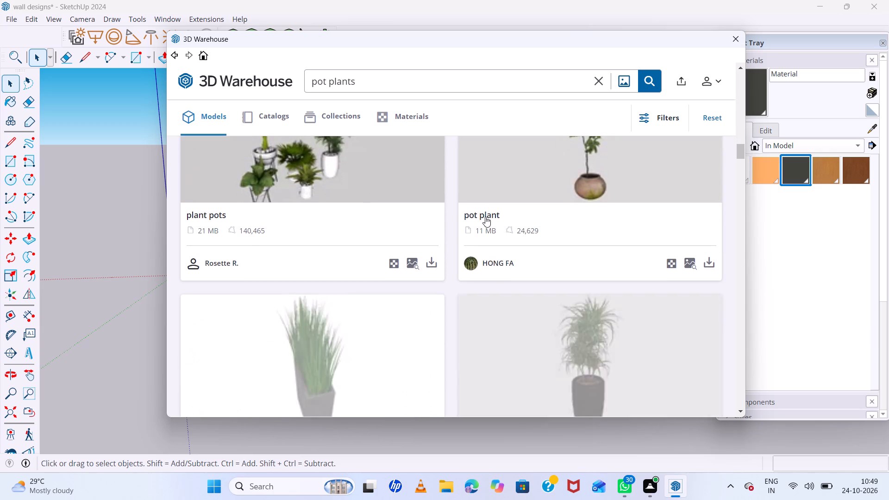
scroll(485, 217, down, 7)
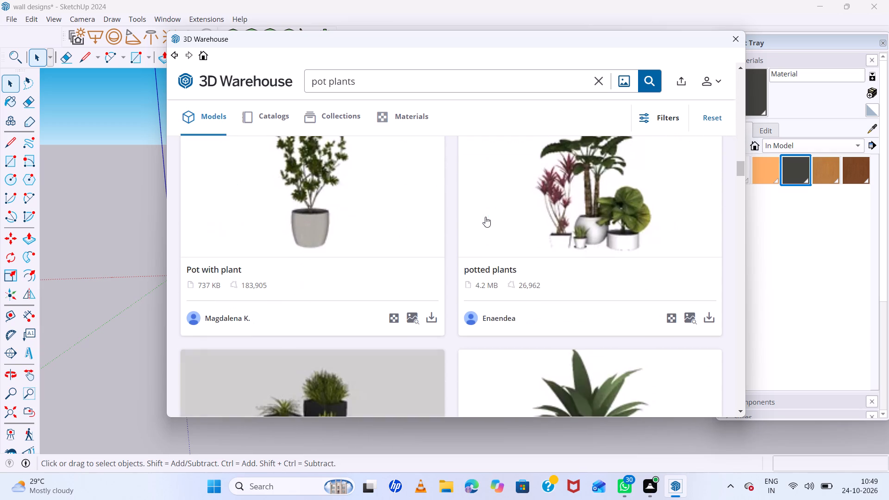
click(563, 227)
scroll(531, 242, down, 7)
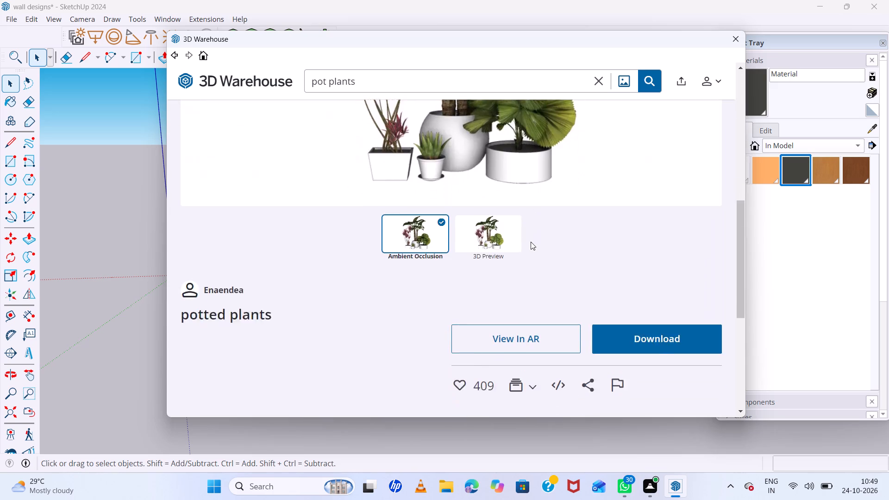
scroll(571, 267, down, 3)
click(609, 157)
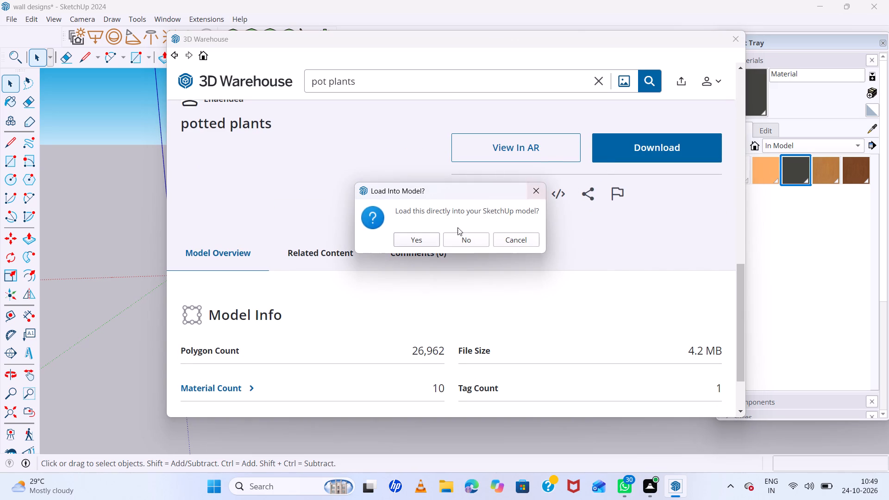
click(417, 239)
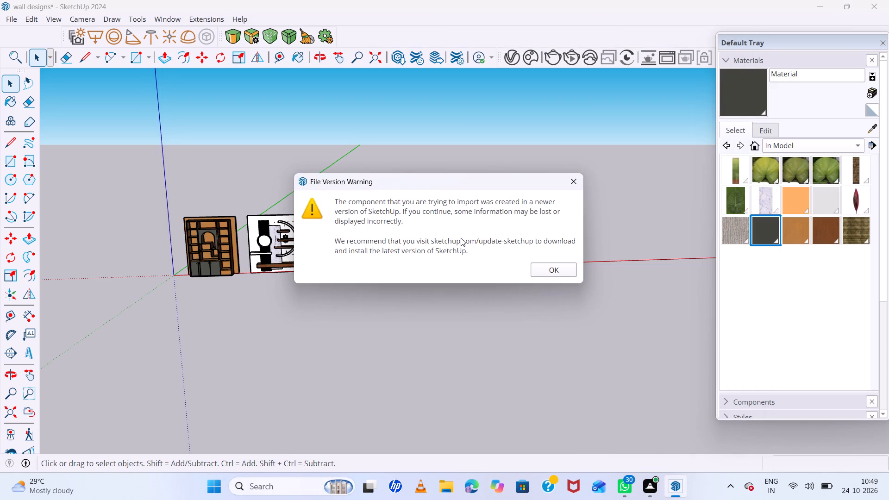
scroll(461, 238, down, 4)
click(543, 272)
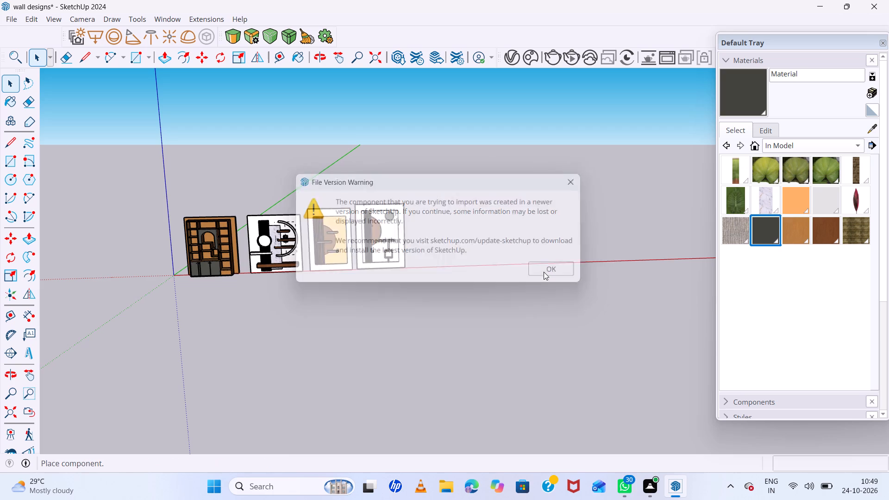
Place the potted plants component beside the last wall panel, along the red axis.
scroll(425, 263, up, 6)
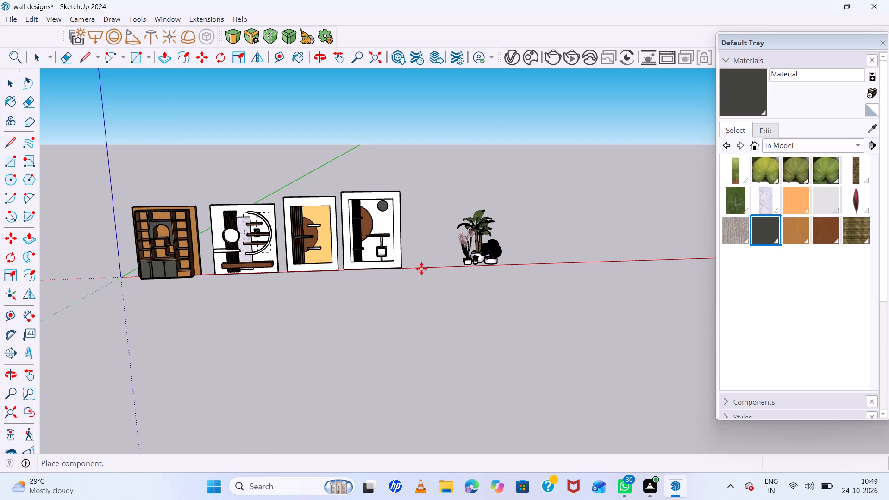
click(423, 269)
Explode the placed potted plants component into separate plants.
scroll(508, 249, up, 12)
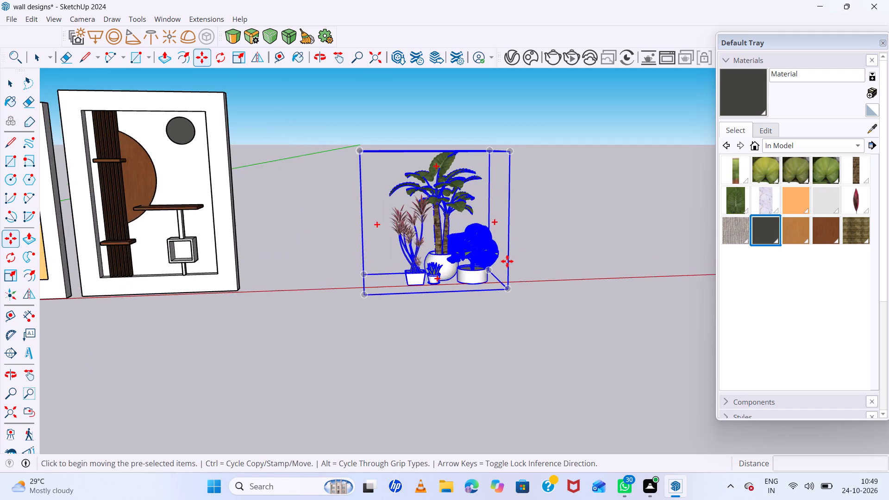
scroll(513, 277, up, 1)
middle_drag(510, 269, 494, 219)
scroll(494, 257, up, 13)
middle_drag(477, 285, 497, 318)
scroll(497, 317, up, 1)
right_click(469, 270)
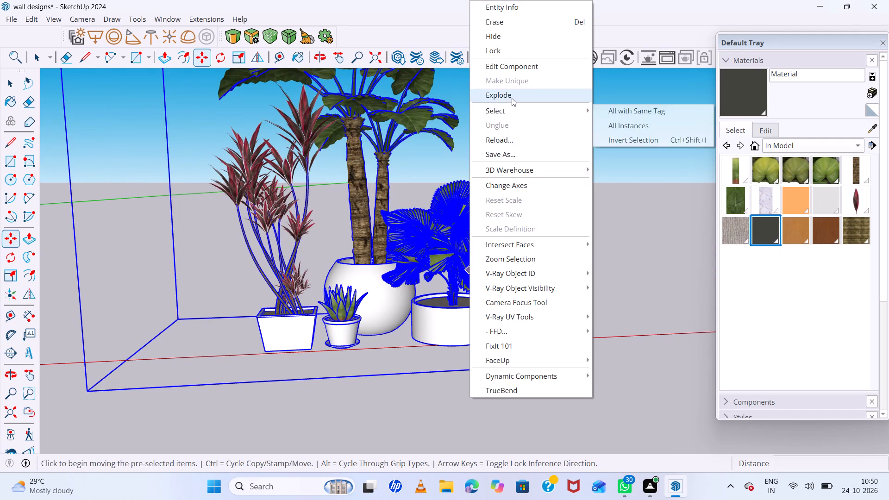
click(512, 98)
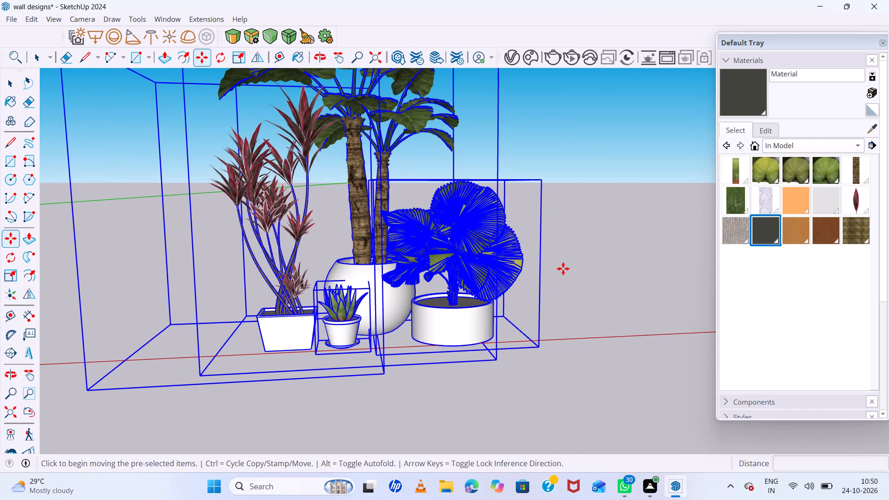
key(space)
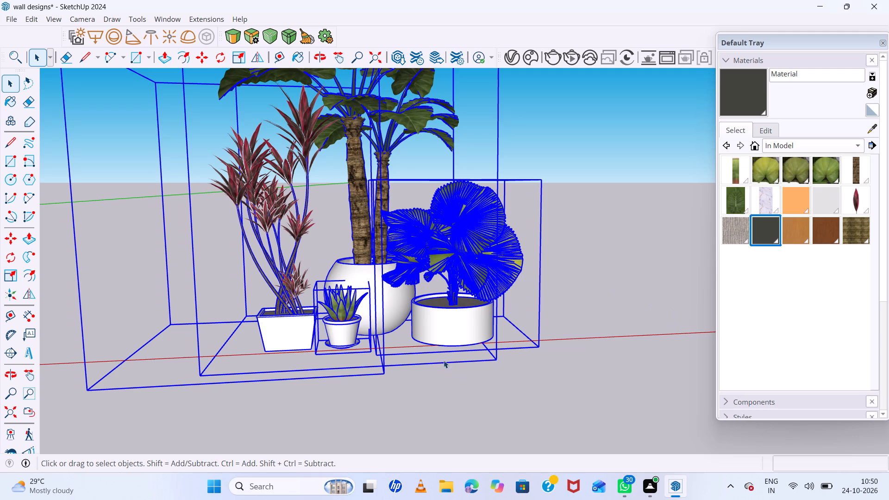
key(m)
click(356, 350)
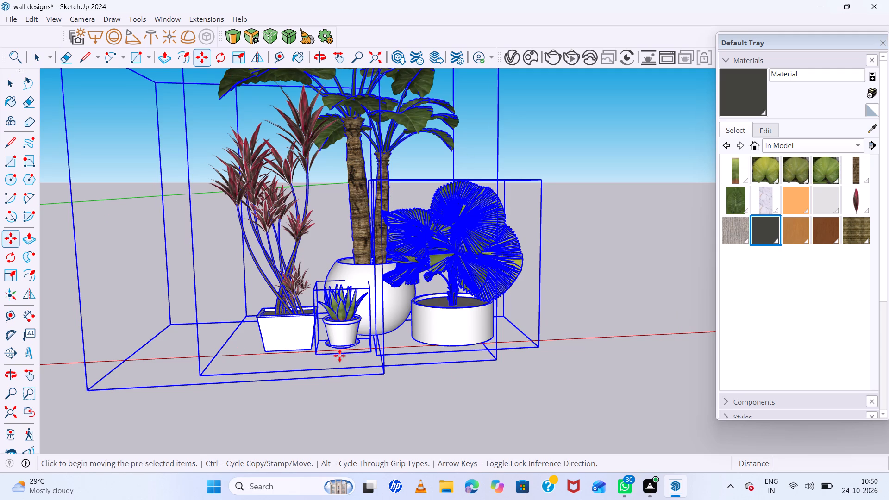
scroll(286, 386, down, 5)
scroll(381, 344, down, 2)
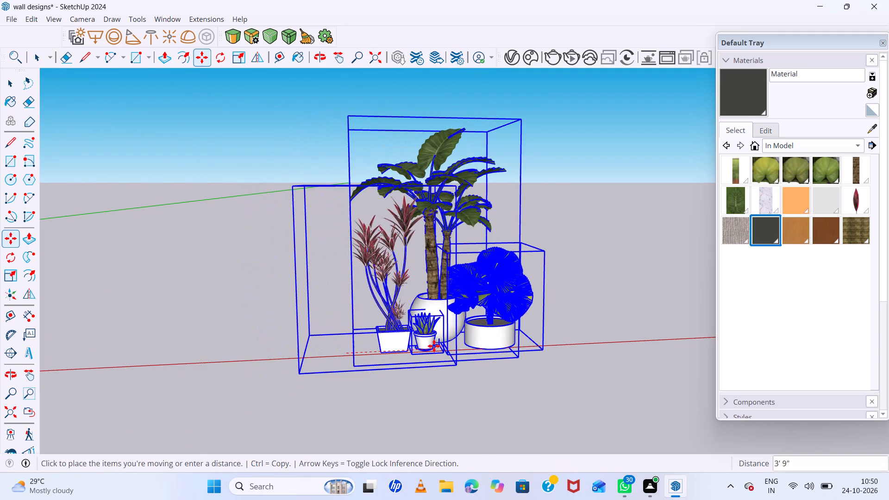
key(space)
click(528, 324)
Move the small potted succulent from the plant group onto the upper shelf inside the bookcase's arched niche.
scroll(334, 327, up, 6)
click(351, 357)
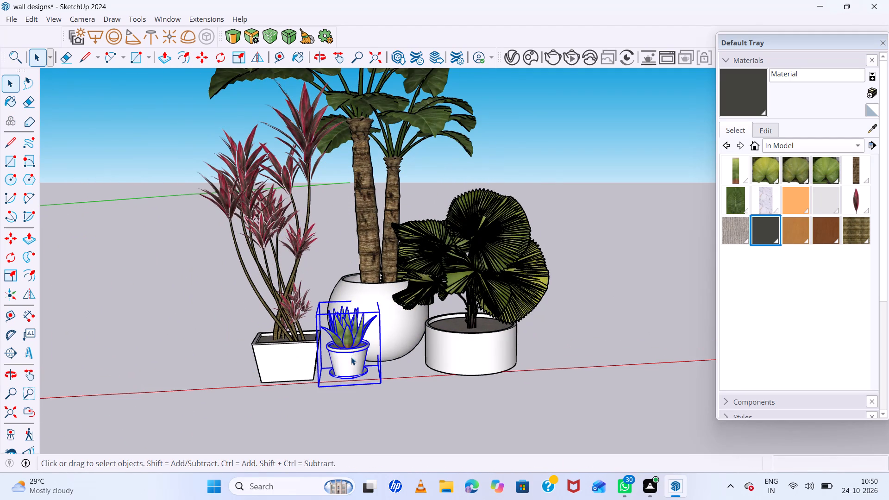
key(m)
click(362, 348)
scroll(289, 431, down, 7)
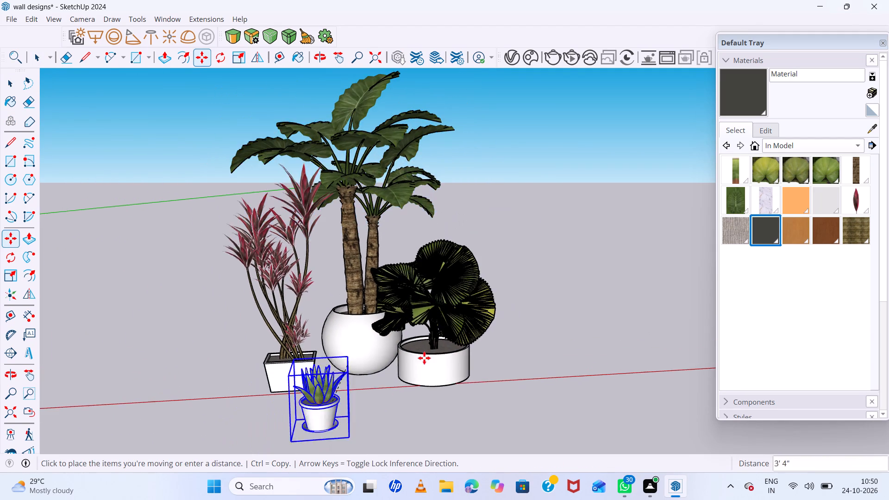
scroll(445, 349, down, 19)
scroll(459, 338, down, 5)
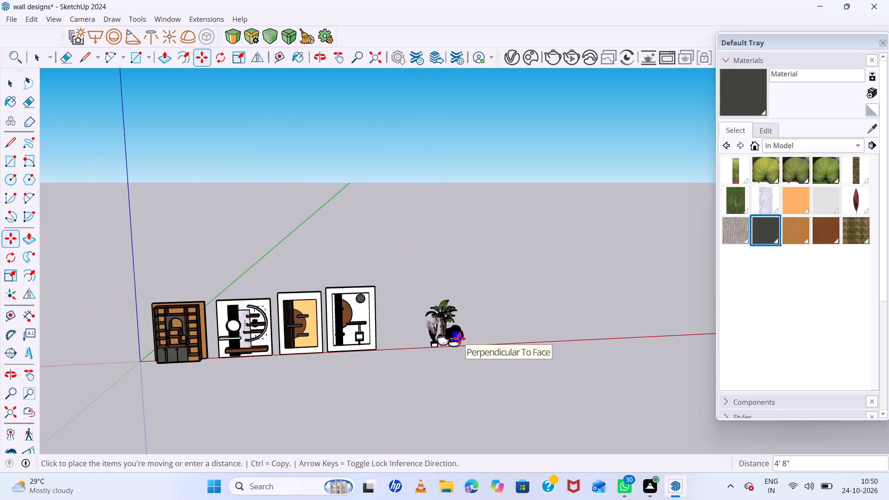
scroll(459, 338, down, 6)
scroll(334, 339, up, 7)
scroll(261, 331, up, 18)
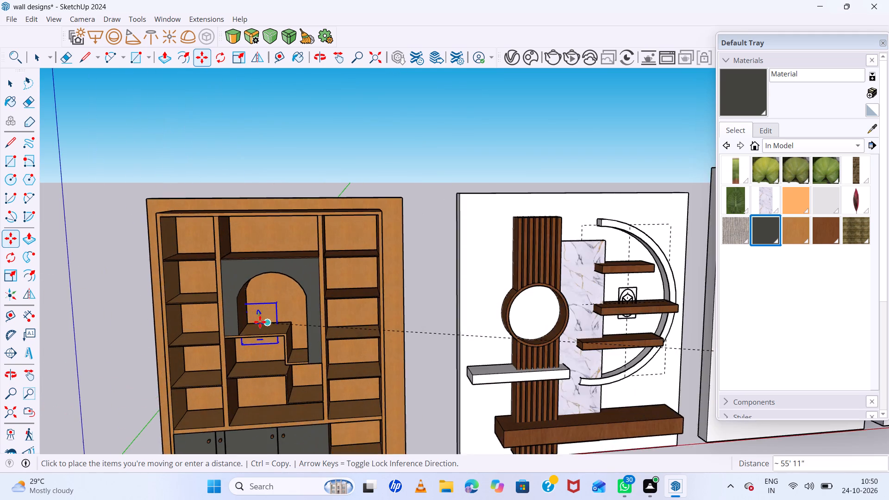
scroll(260, 322, up, 7)
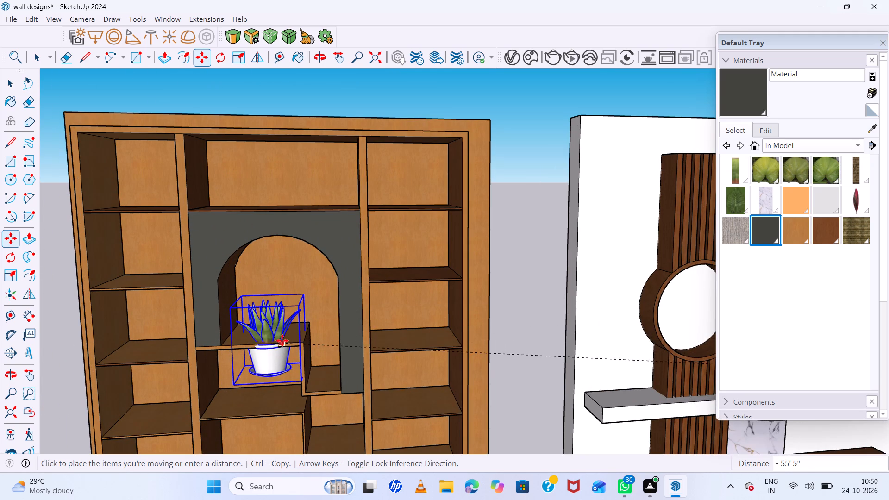
click(282, 336)
scroll(283, 369, up, 6)
click(266, 362)
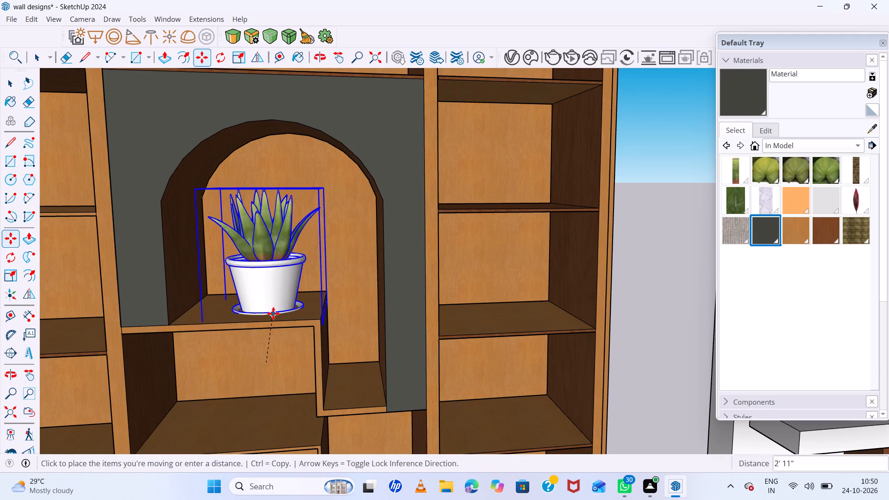
click(273, 313)
Examine the succulent's placement in the bookcase niche from the side and front, alongside the neighbouring wall designs.
scroll(297, 319, down, 13)
middle_drag(321, 358, 525, 309)
middle_click(526, 309)
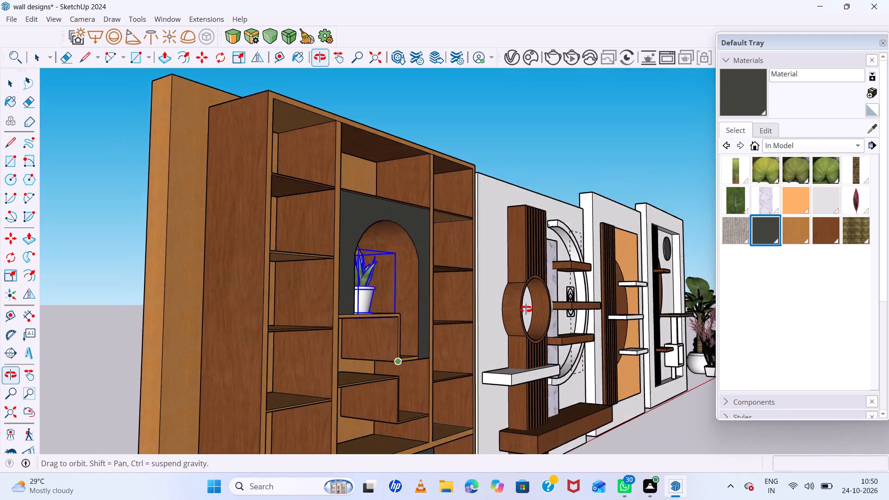
scroll(417, 309, up, 7)
middle_drag(343, 305, 285, 403)
middle_click(285, 403)
middle_click(283, 406)
middle_click(283, 406)
scroll(329, 367, up, 6)
scroll(324, 339, down, 3)
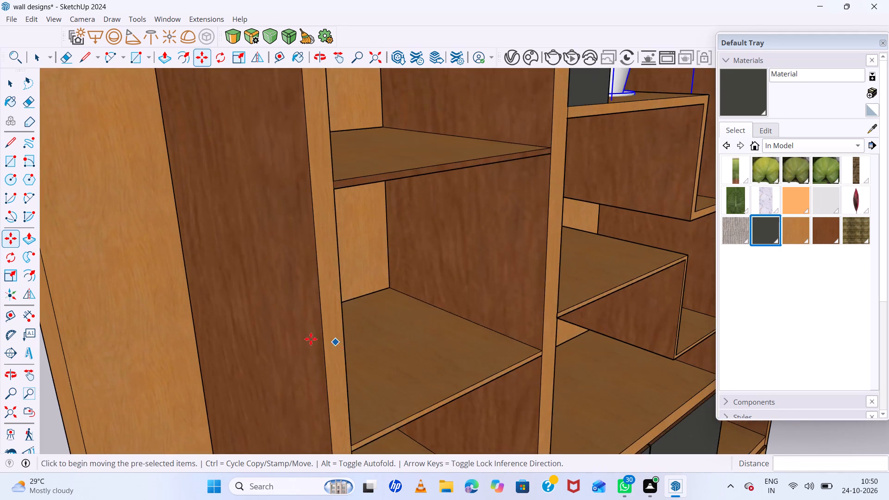
scroll(311, 339, down, 10)
scroll(340, 328, down, 12)
middle_drag(494, 338, 314, 309)
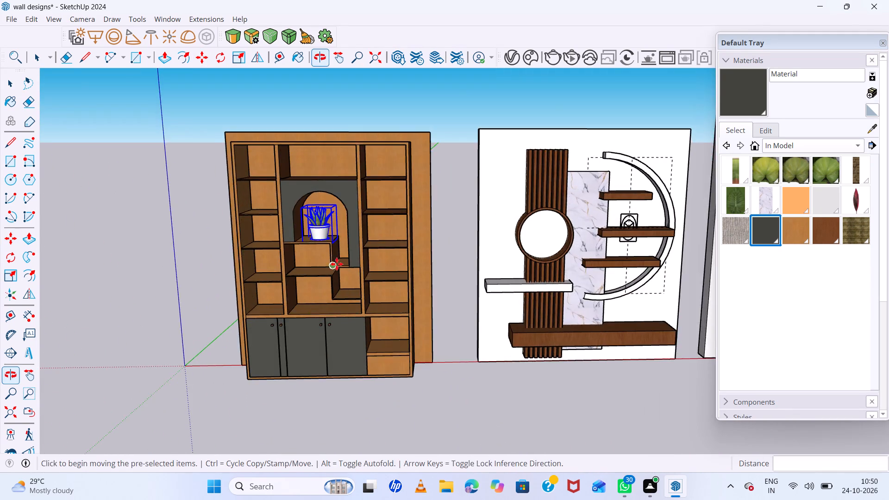
scroll(337, 257, up, 13)
scroll(318, 225, down, 20)
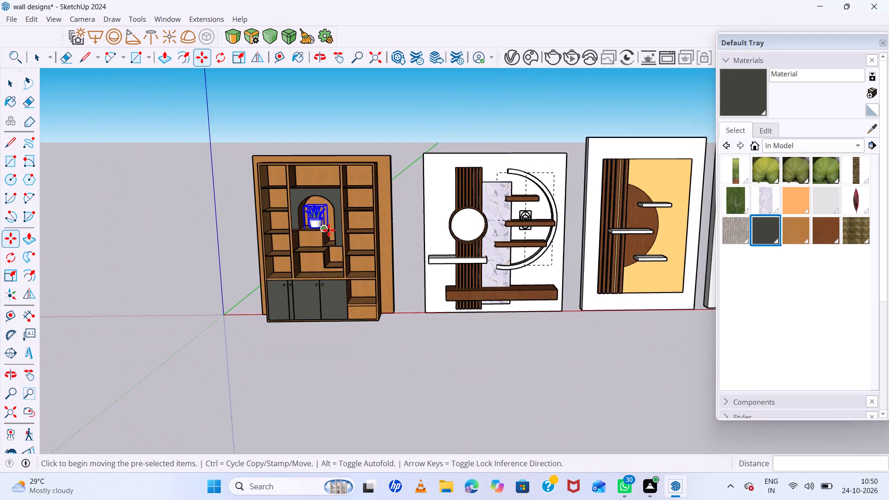
scroll(329, 230, down, 2)
key(space)
click(420, 158)
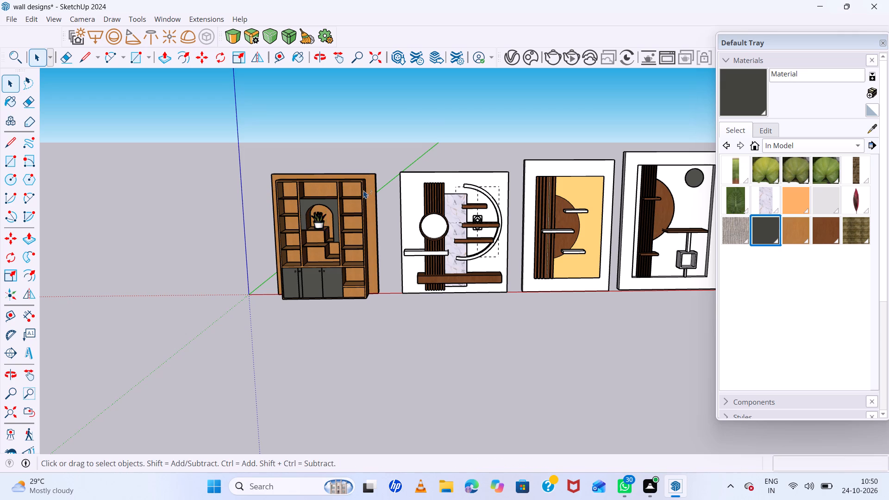
scroll(359, 193, up, 5)
middle_drag(408, 253, 417, 181)
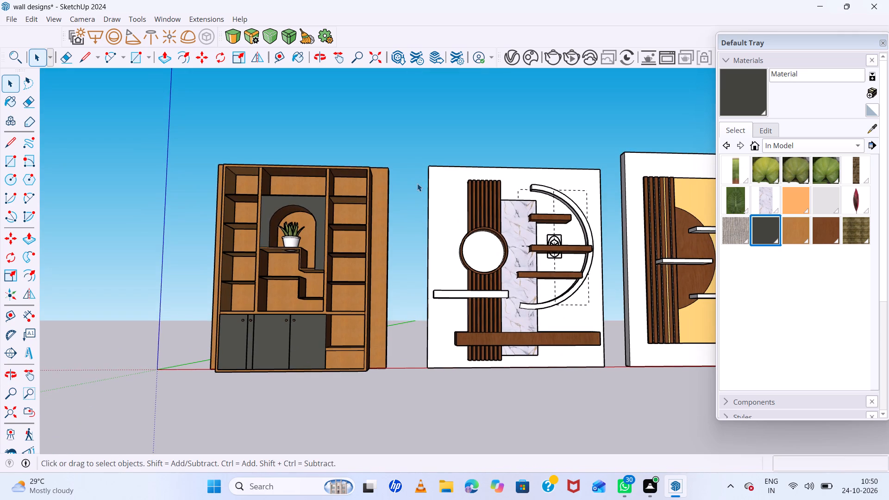
scroll(418, 197, down, 4)
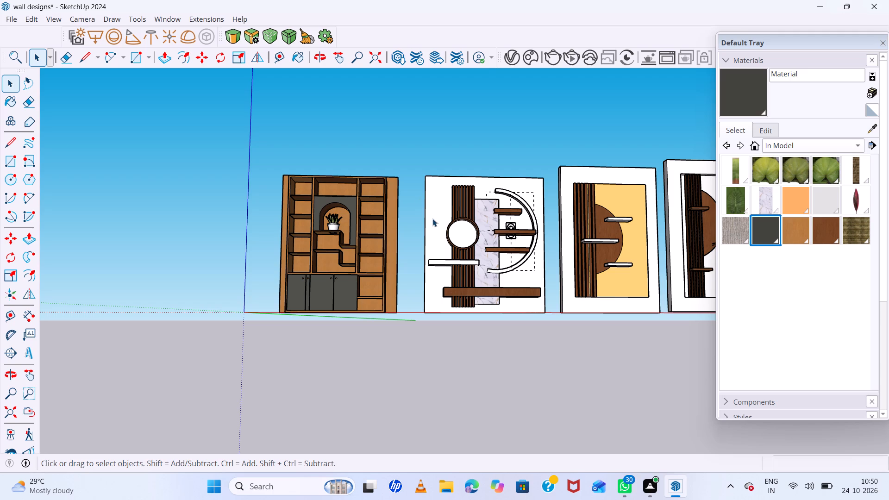
Move the round-leafed plant in the low cylindrical pot about 5' 7" along the red axis, away from the other potted plants.
scroll(434, 219, down, 5)
scroll(653, 228, up, 6)
scroll(324, 209, down, 9)
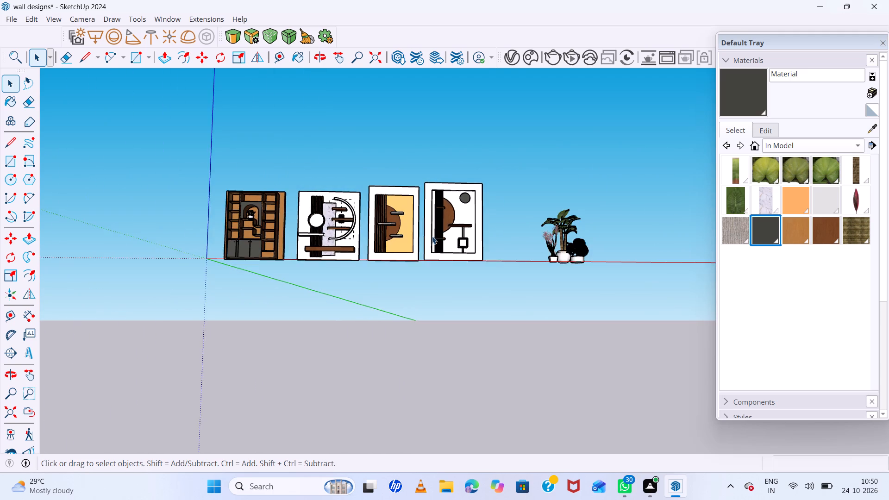
scroll(503, 250, up, 10)
middle_drag(569, 252, 574, 296)
middle_click(574, 296)
scroll(669, 262, up, 6)
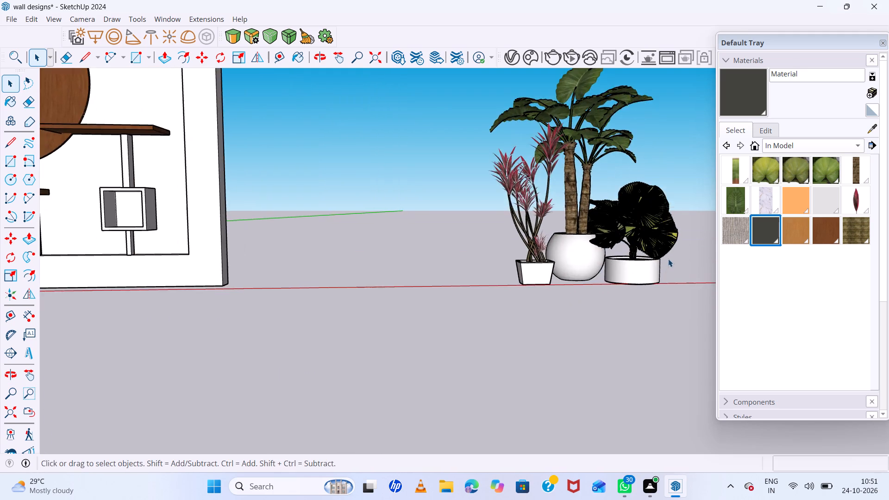
scroll(666, 259, up, 5)
click(643, 269)
scroll(464, 251, down, 6)
scroll(337, 246, down, 6)
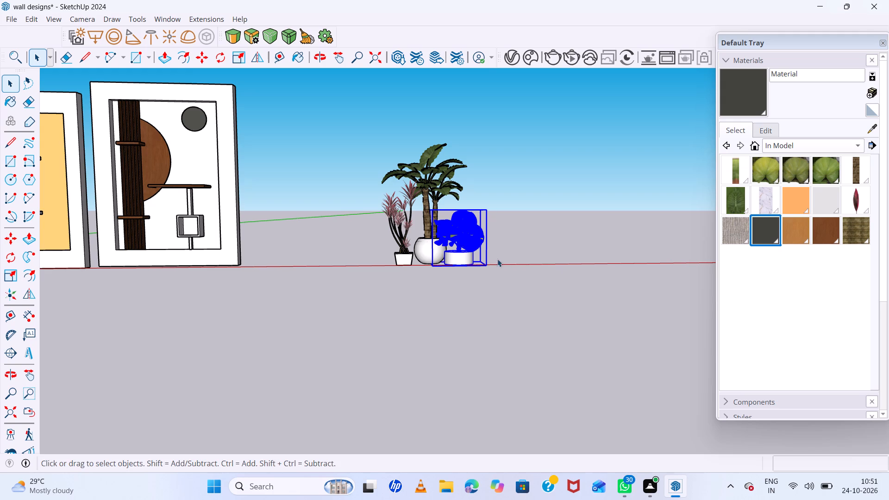
key(m)
click(485, 263)
middle_drag(539, 257, 534, 342)
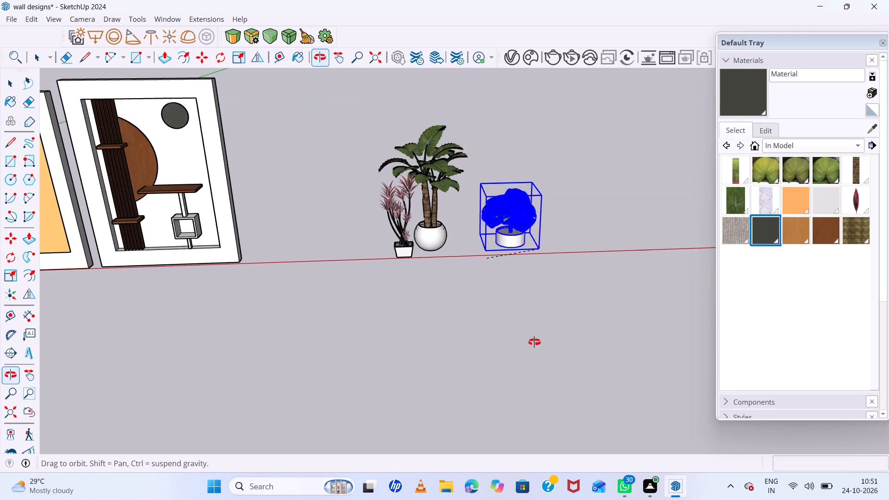
middle_drag(534, 342, 531, 353)
click(555, 250)
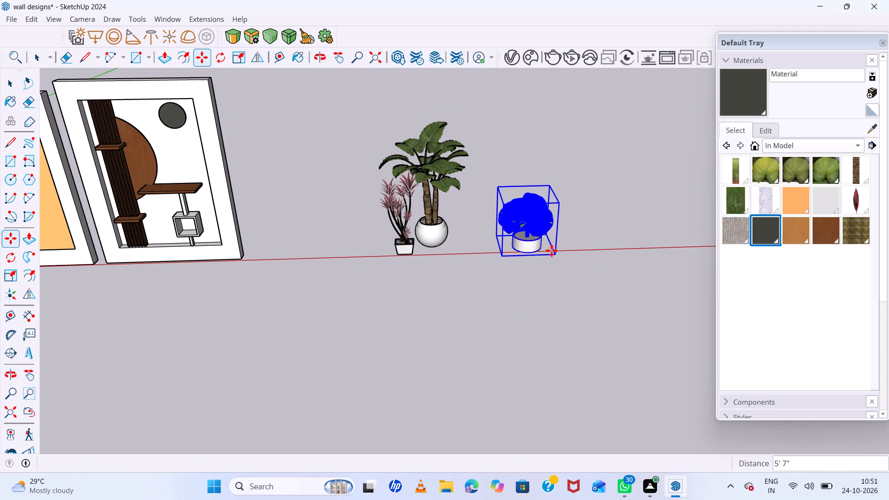
Scale the round-leafed plant down by about 0.65 in depth (green axis) and about 0.54 in height (blue axis).
key(s)
scroll(518, 221, up, 10)
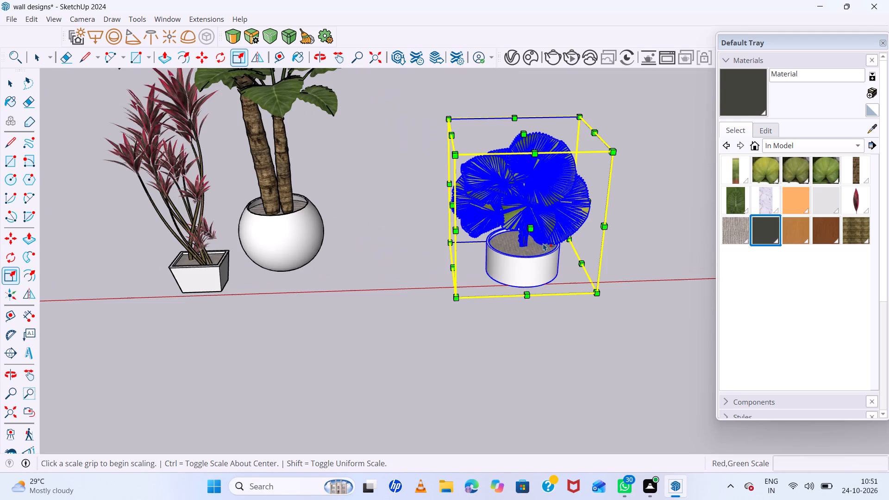
click(532, 231)
click(526, 209)
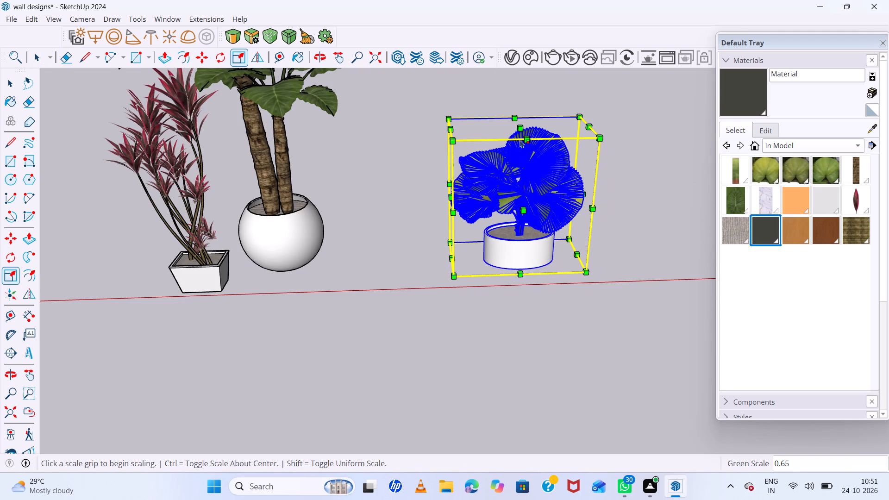
click(520, 125)
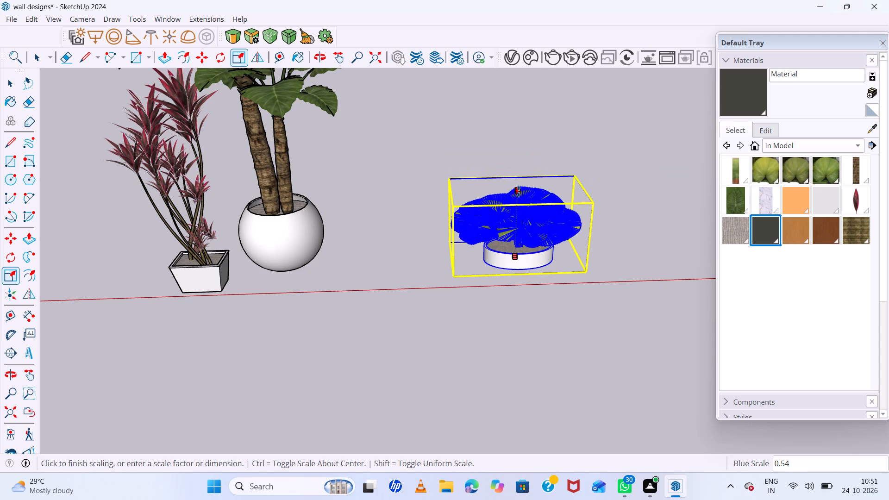
click(518, 190)
Shrink the round-leafed plant further in width and height, including scaling by about 0.54 on red and 0.49 on green.
scroll(444, 217, up, 5)
click(456, 234)
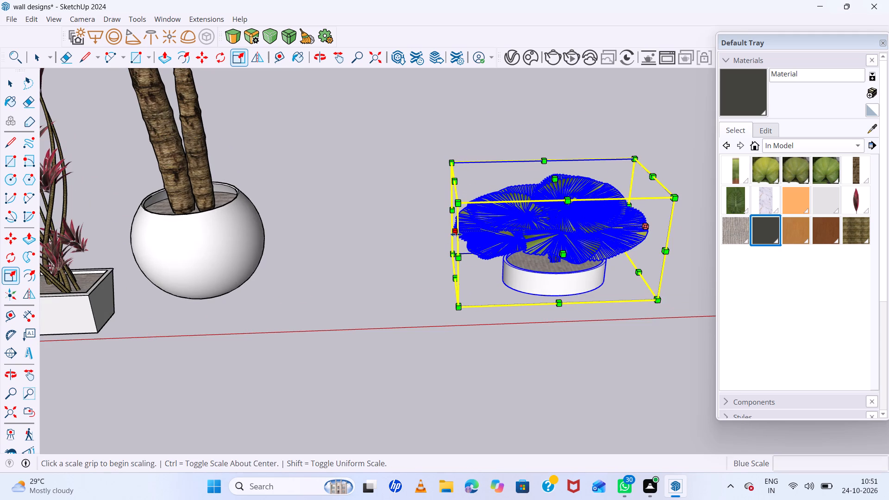
click(570, 234)
click(615, 175)
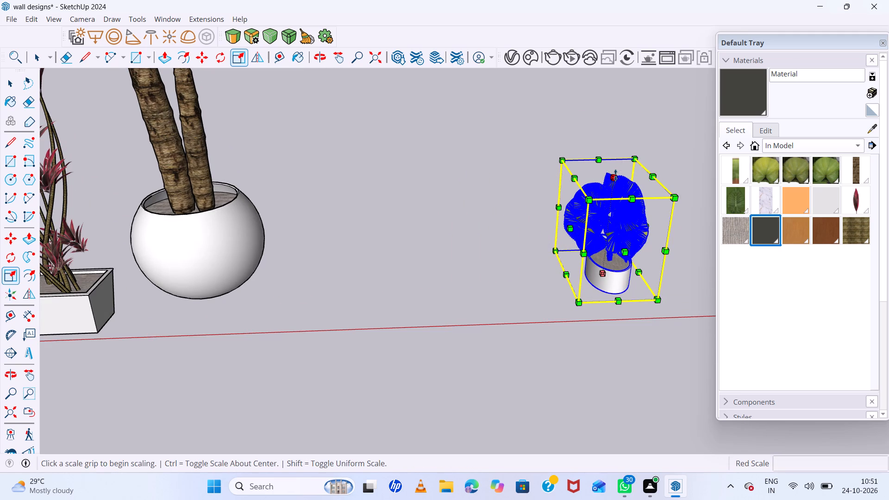
click(620, 226)
scroll(616, 240, up, 5)
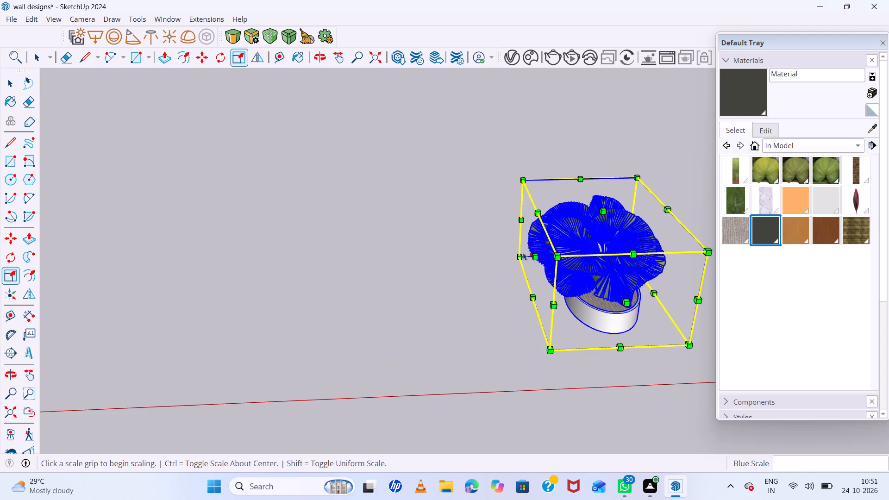
double_click(535, 258)
click(594, 260)
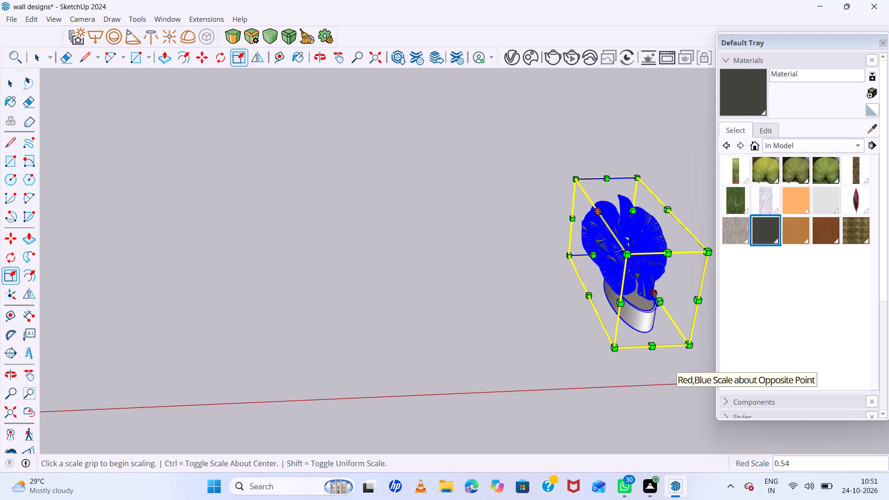
click(662, 301)
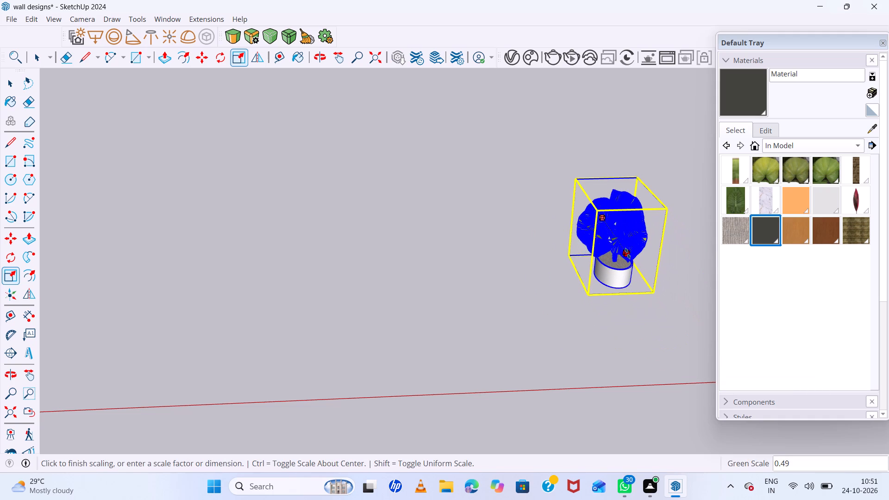
click(627, 253)
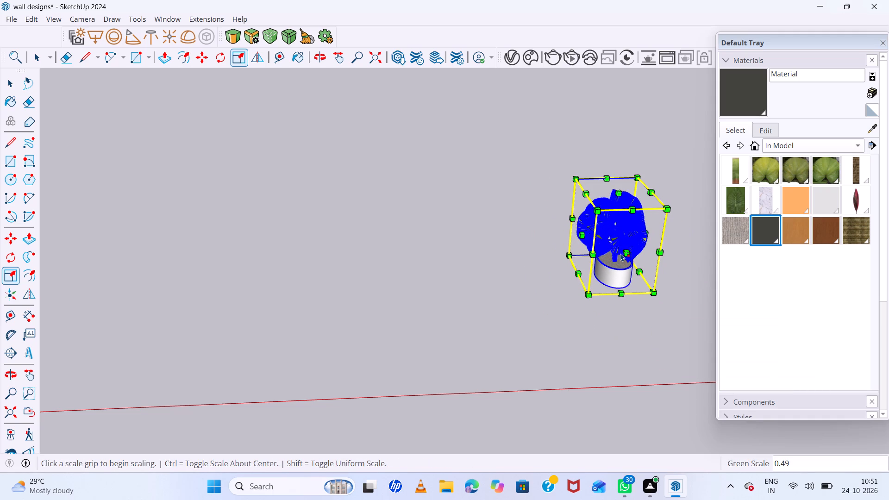
Reduce the plant's height and width once more and scale its depth by about 0.43 on the green axis.
click(618, 192)
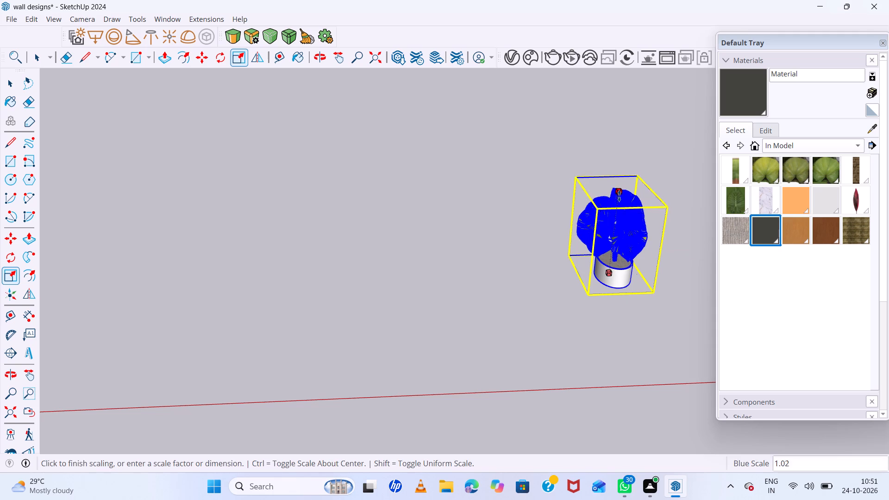
click(621, 211)
click(577, 244)
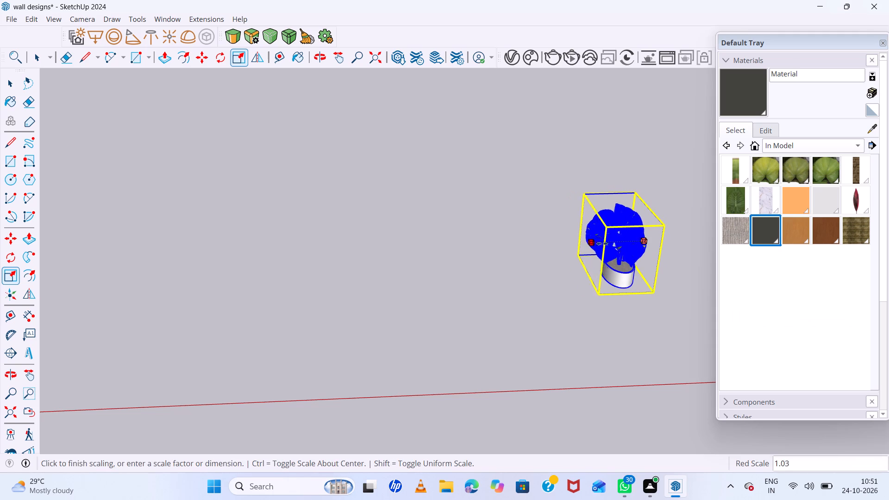
click(602, 244)
middle_drag(551, 208, 752, 270)
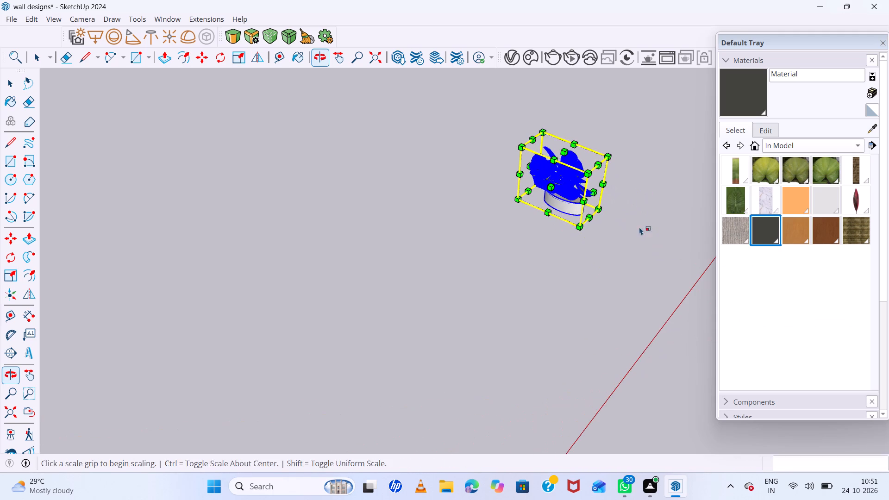
click(528, 167)
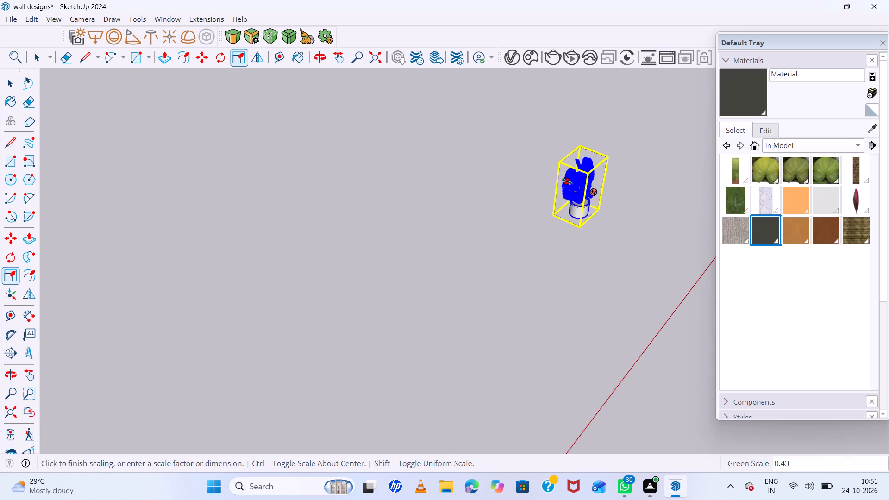
click(567, 181)
Scale the plant's height down twice along the blue axis, the second time by about 0.75.
scroll(602, 193, up, 10)
middle_drag(608, 193, 444, 204)
middle_click(444, 204)
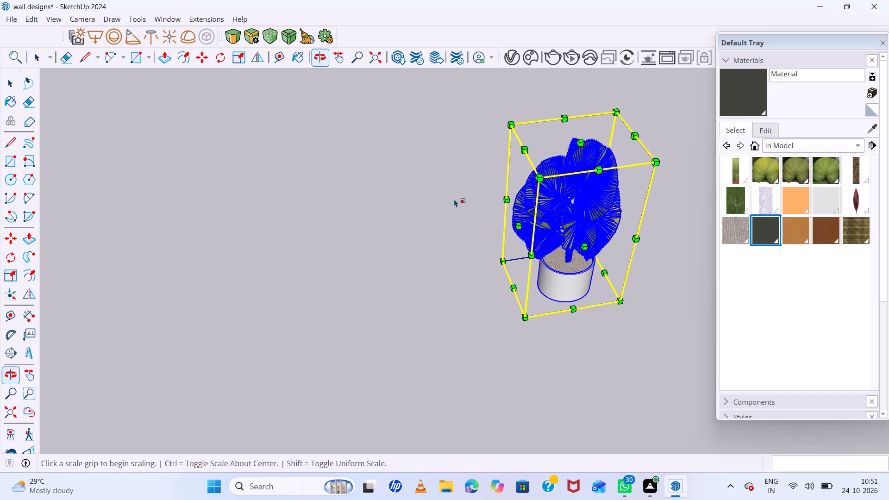
click(578, 142)
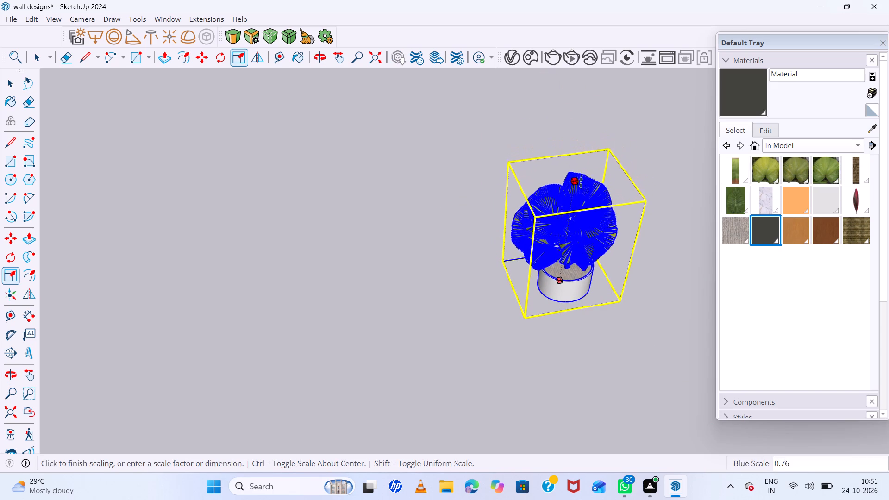
click(581, 189)
scroll(515, 216, down, 10)
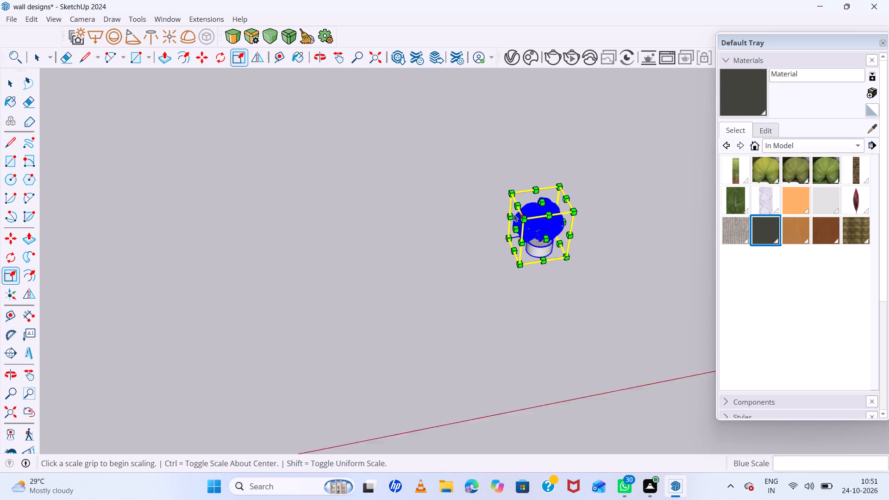
scroll(514, 214, down, 1)
middle_drag(574, 243, 561, 152)
middle_click(561, 152)
scroll(558, 247, up, 5)
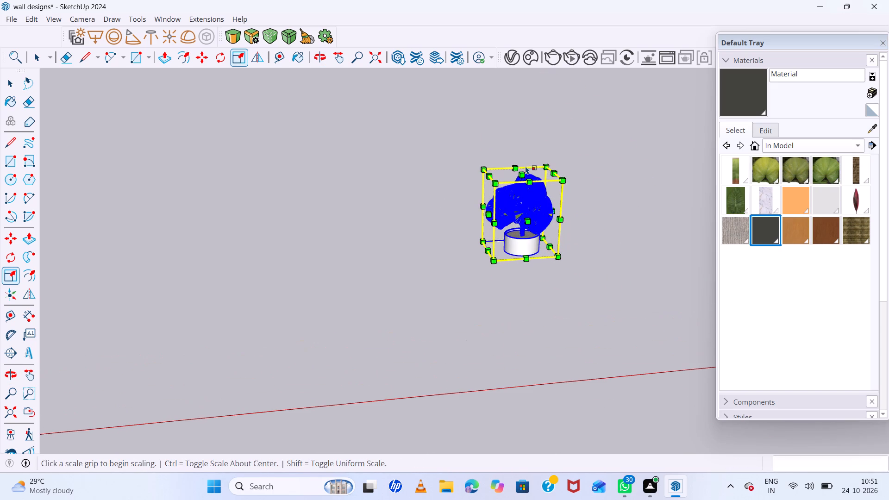
click(523, 176)
click(522, 195)
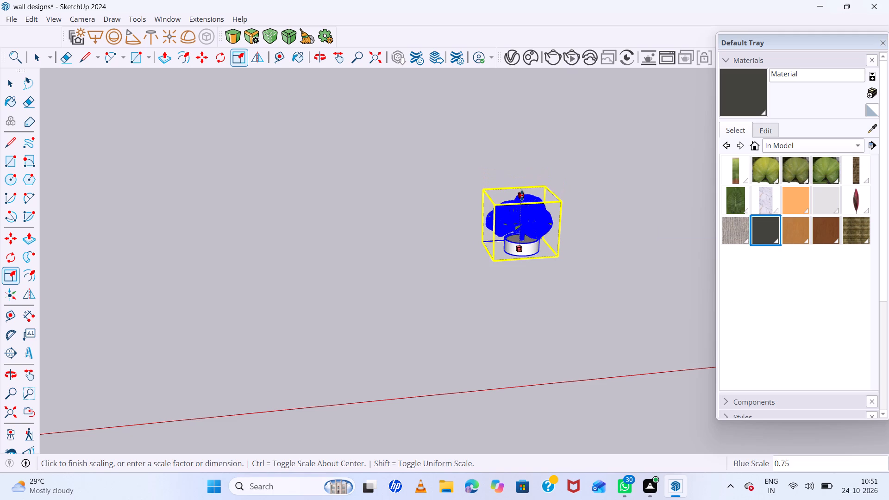
Examine the scaled-down plant's proportions from the front and side.
scroll(524, 224, up, 11)
middle_drag(609, 260, 598, 213)
middle_click(598, 212)
middle_drag(597, 210, 577, 199)
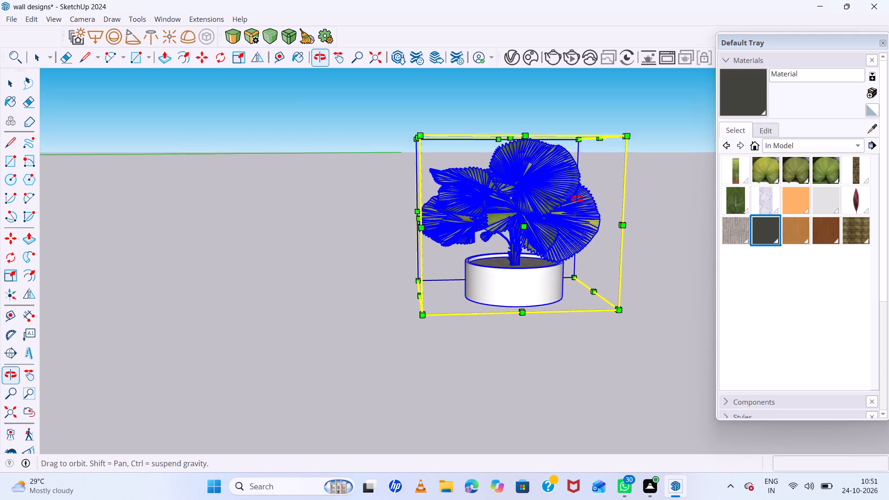
middle_drag(577, 199, 449, 196)
scroll(448, 206, down, 10)
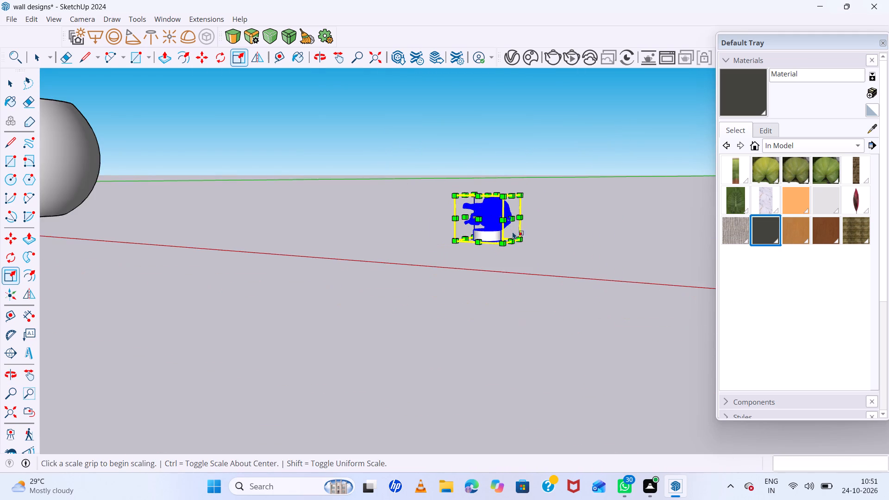
middle_drag(524, 236, 571, 238)
middle_click(571, 238)
scroll(563, 245, up, 4)
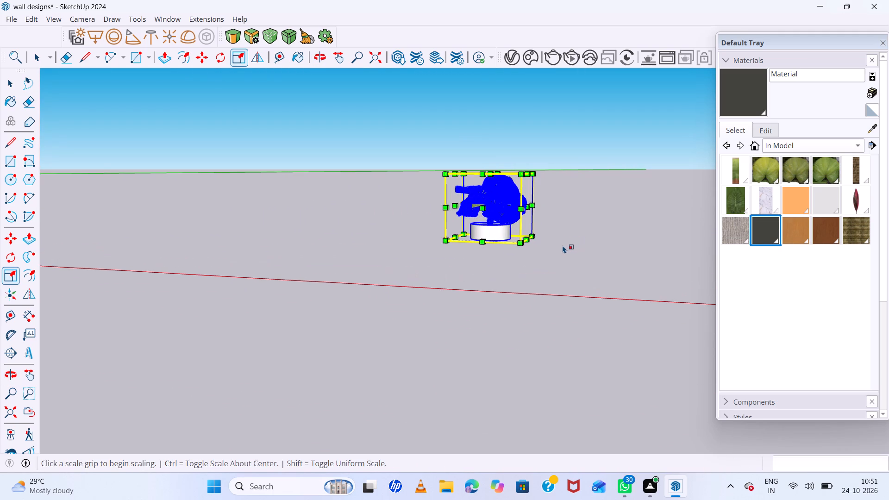
key(space)
click(557, 239)
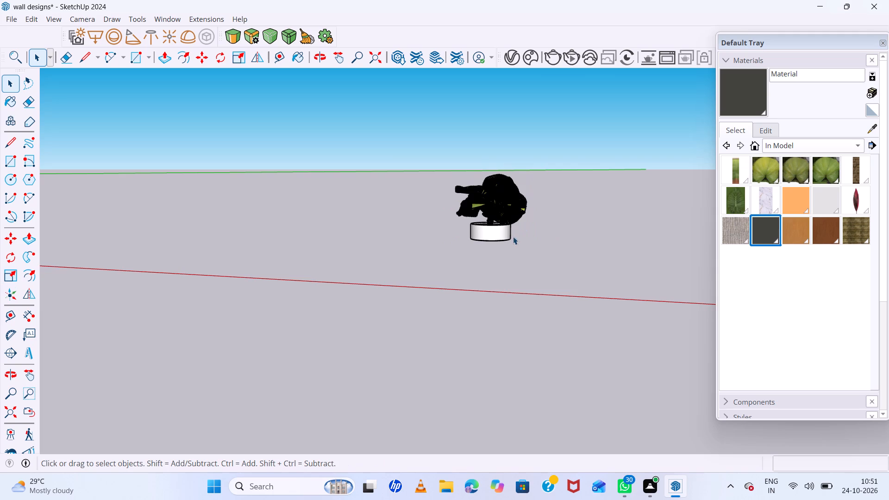
Move the scaled-down round-leafed plant onto the bottom inside of the wooden ring on the second wall design, about 54' 9" away.
scroll(510, 235, up, 5)
click(491, 223)
key(m)
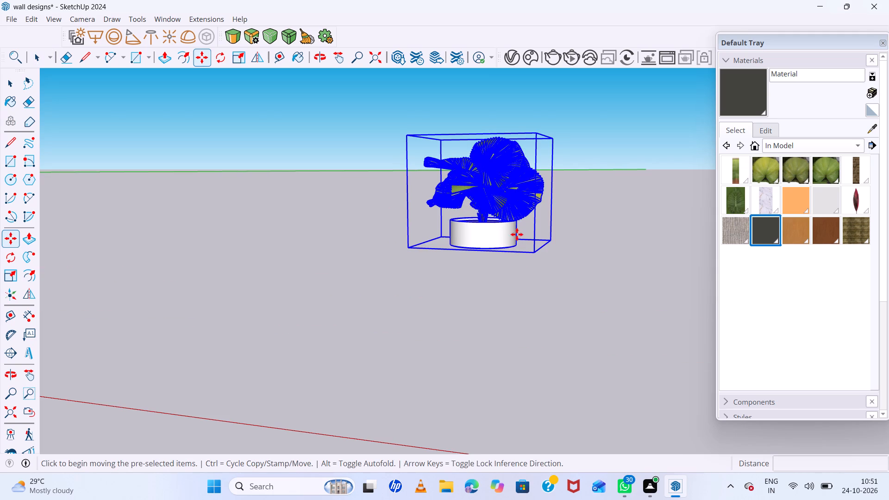
click(535, 250)
scroll(478, 275, down, 8)
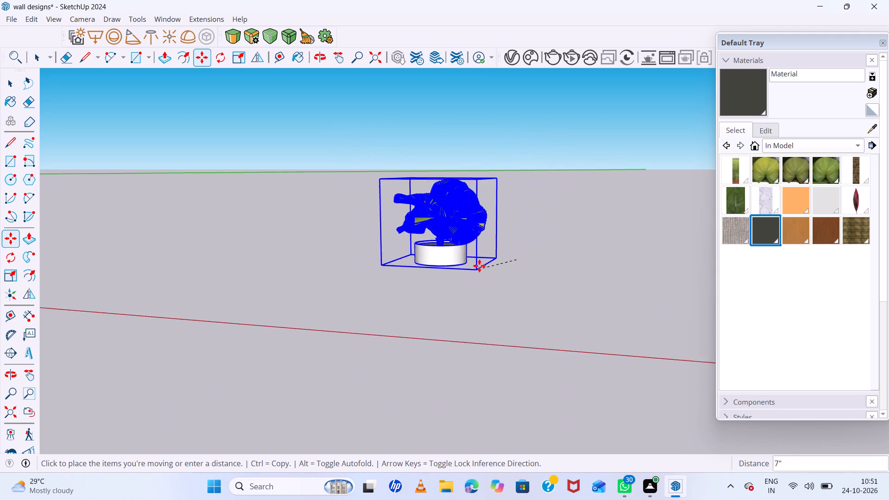
scroll(479, 266, down, 6)
scroll(480, 266, up, 1)
scroll(480, 266, down, 17)
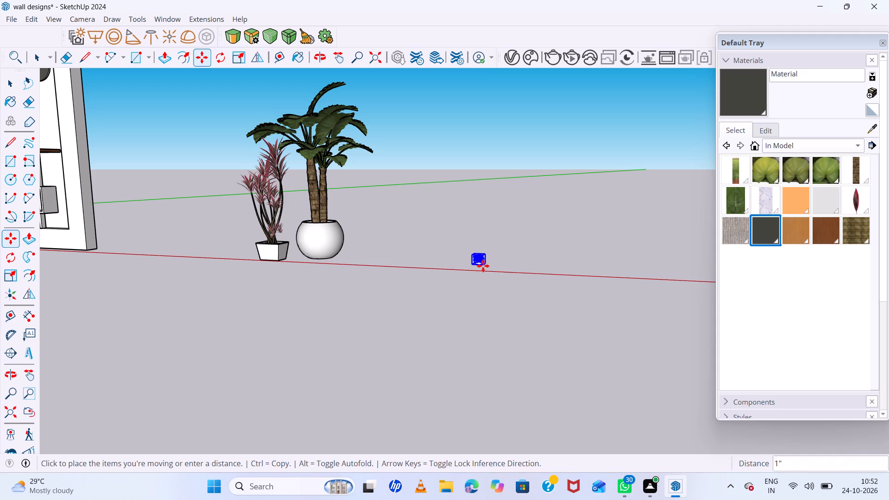
scroll(483, 266, down, 5)
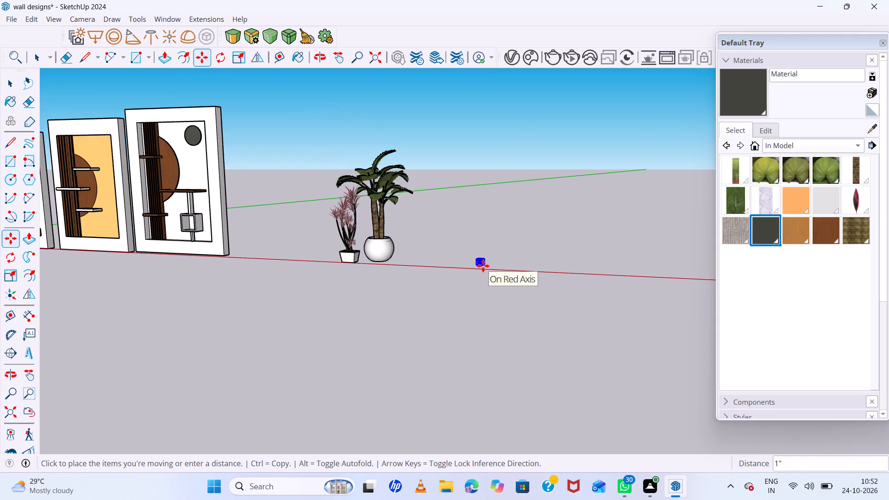
scroll(484, 268, down, 5)
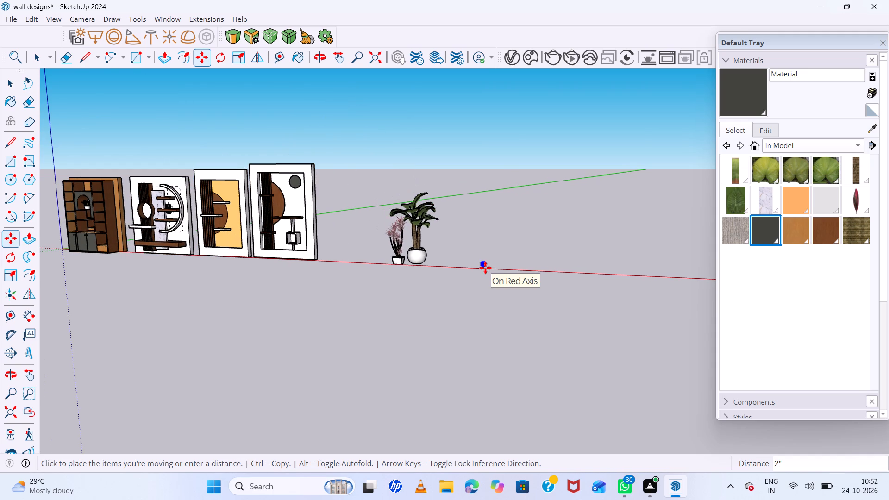
scroll(485, 270, down, 5)
scroll(231, 213, up, 3)
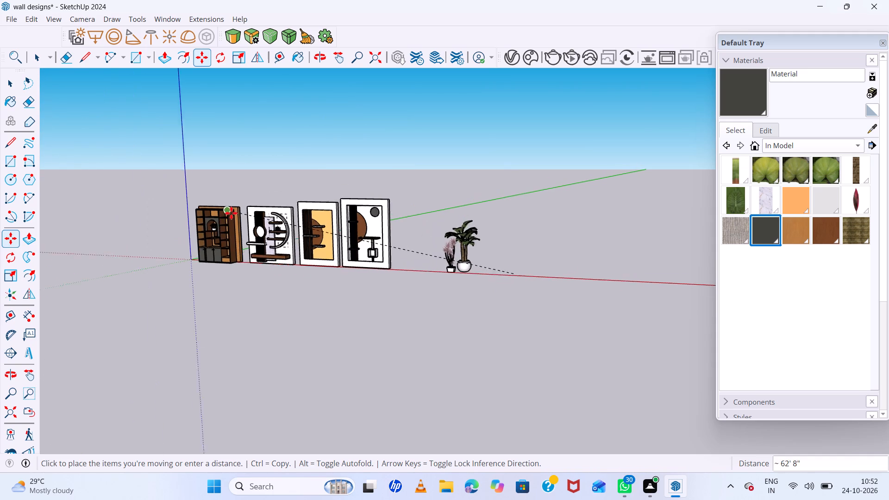
scroll(231, 213, up, 2)
scroll(320, 237, up, 16)
scroll(176, 276, up, 9)
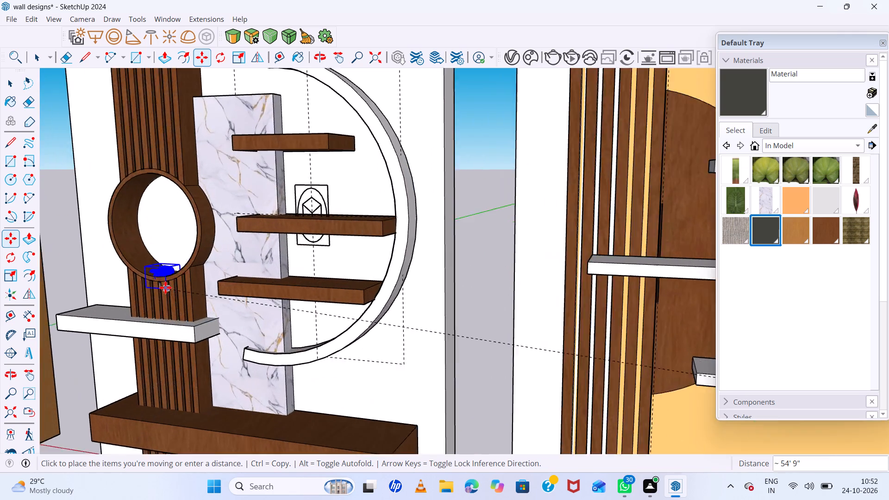
scroll(165, 287, up, 9)
click(174, 275)
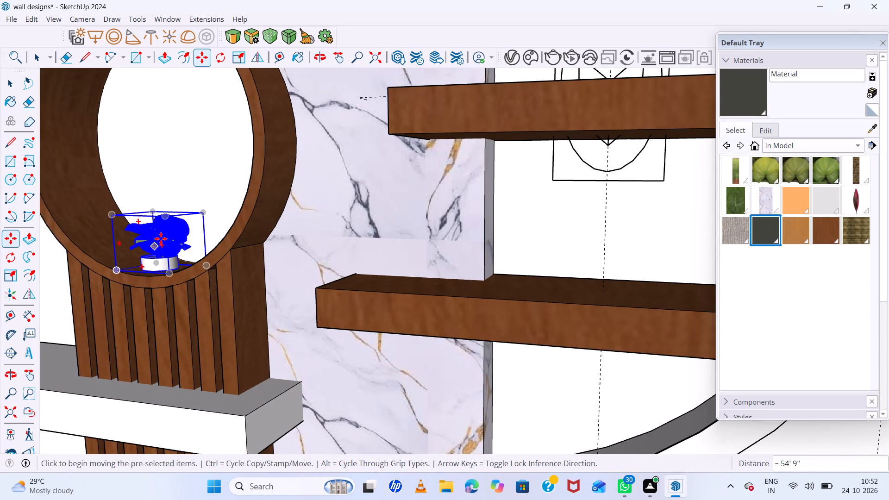
Move the round-leafed plant from the wooden ring to the square box niche on the fourth wall design, about 25' 8" away.
click(161, 238)
scroll(313, 296, down, 20)
scroll(313, 296, down, 4)
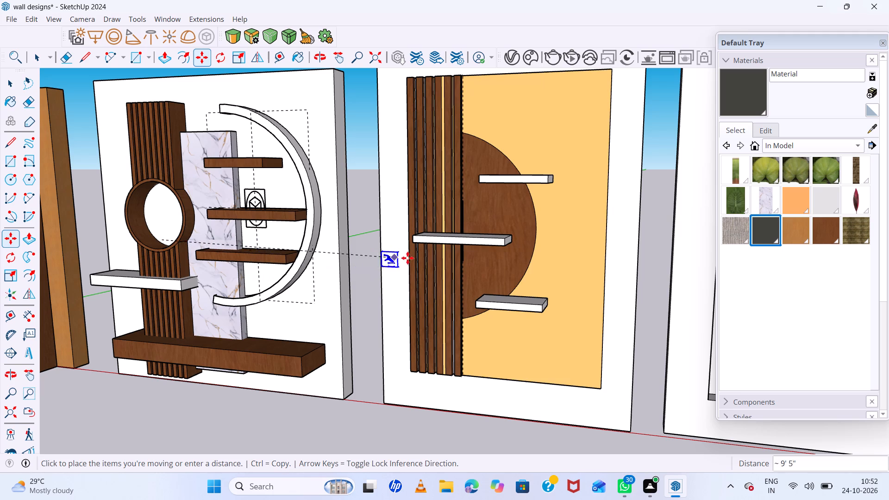
scroll(413, 258, down, 5)
scroll(369, 243, down, 11)
scroll(542, 278, up, 7)
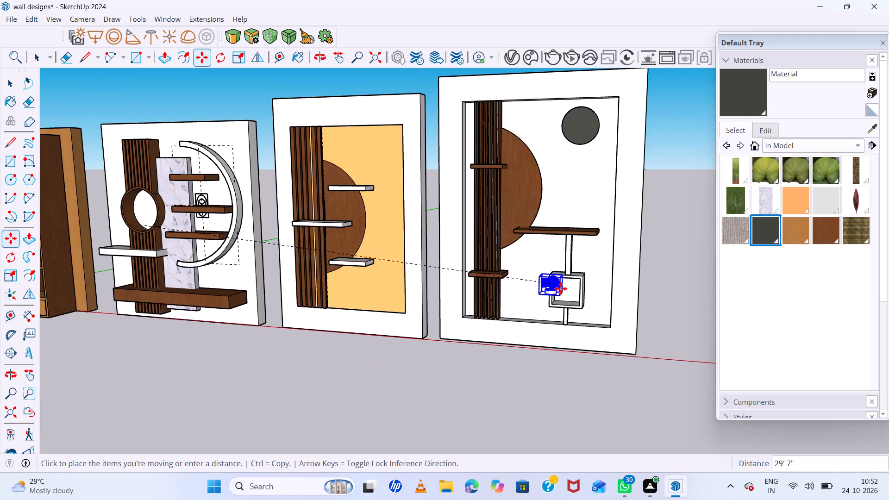
scroll(561, 288, up, 17)
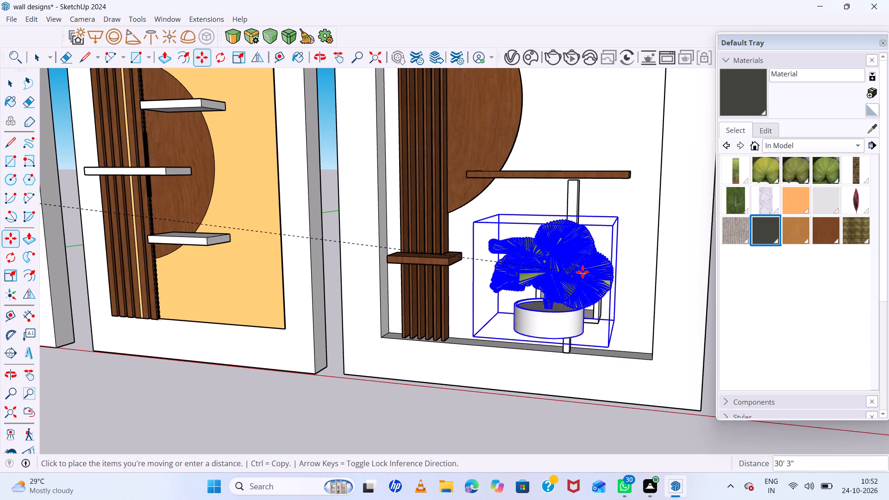
scroll(582, 264, up, 7)
scroll(539, 271, down, 7)
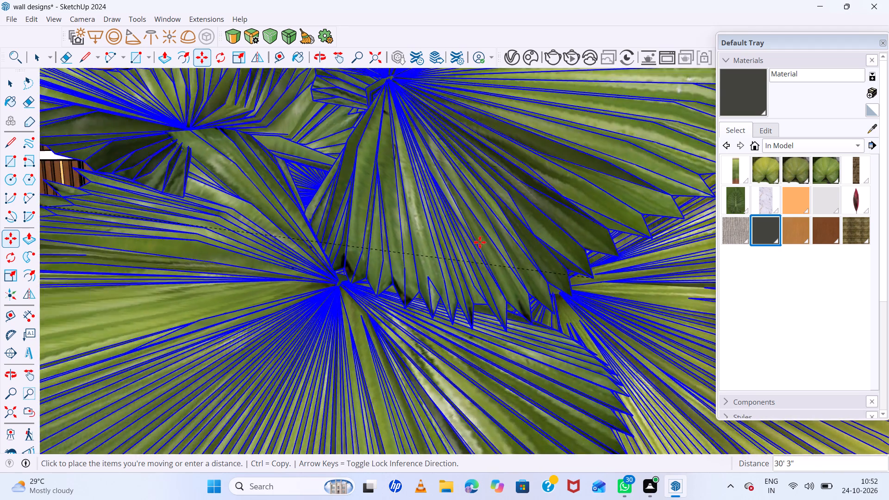
scroll(480, 242, down, 13)
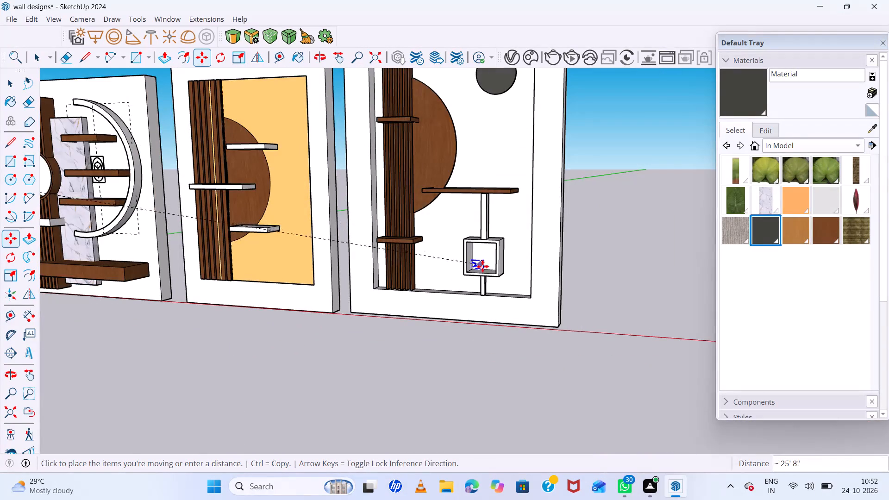
click(485, 266)
Shift the round-leafed plant in small moves so its pot stands on the floor inside the square box niche.
scroll(486, 267, up, 19)
click(477, 224)
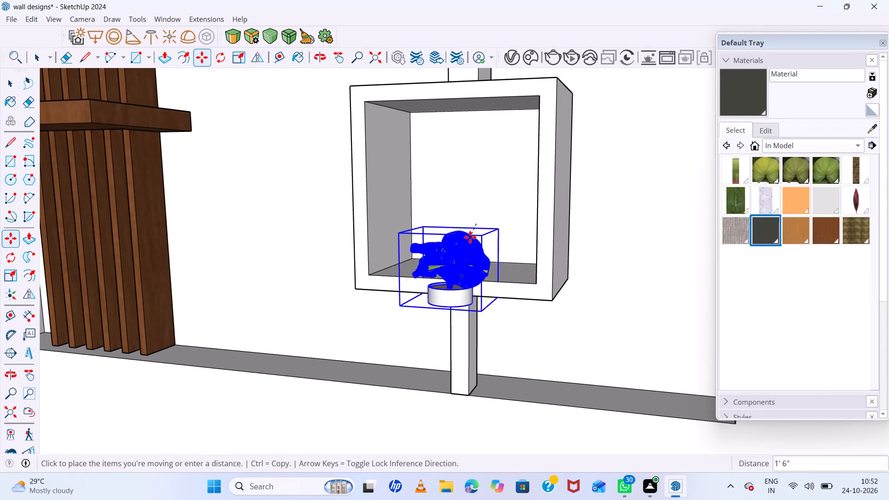
click(470, 237)
scroll(486, 301, up, 5)
click(478, 307)
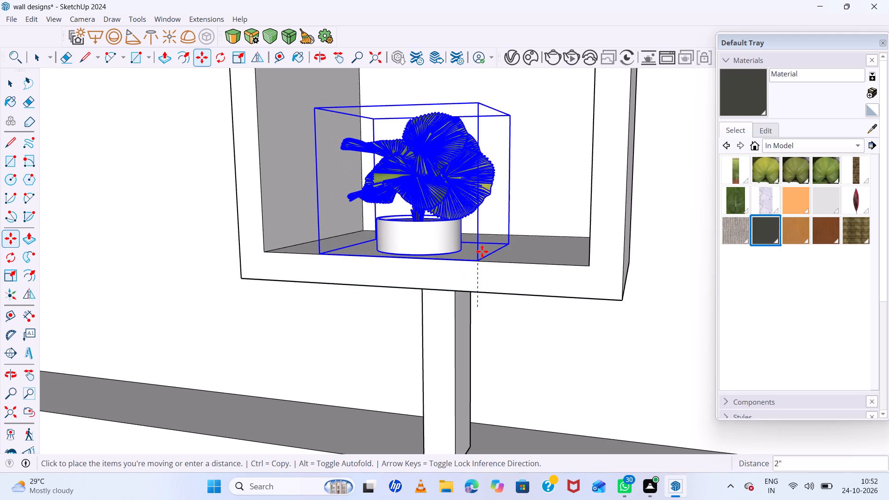
click(482, 251)
scroll(431, 229, down, 6)
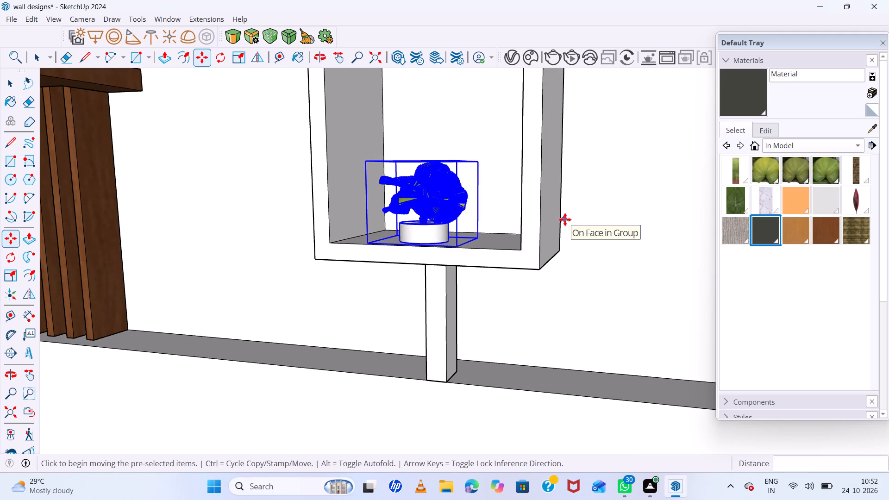
scroll(565, 219, down, 5)
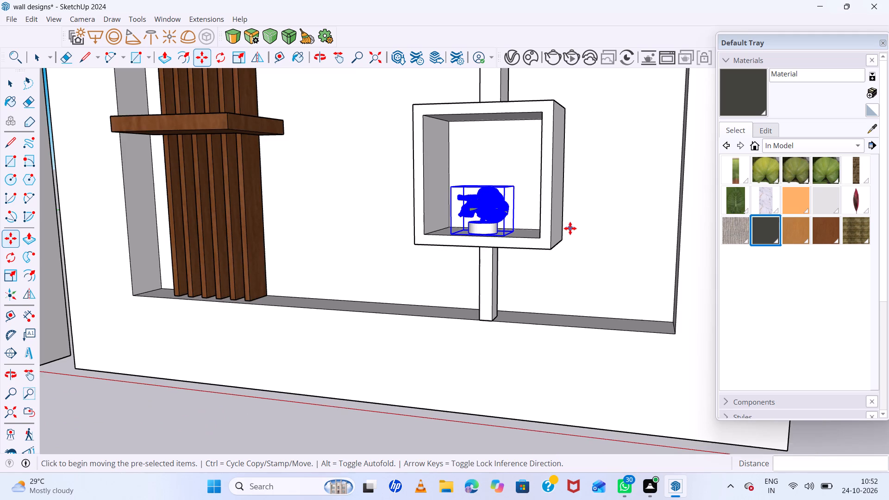
middle_drag(508, 221, 660, 325)
scroll(443, 195, up, 6)
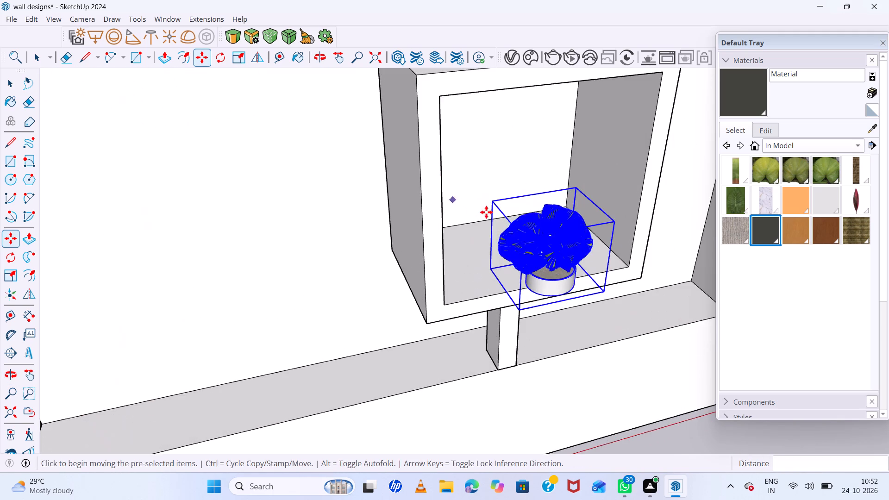
scroll(548, 245, up, 6)
click(634, 316)
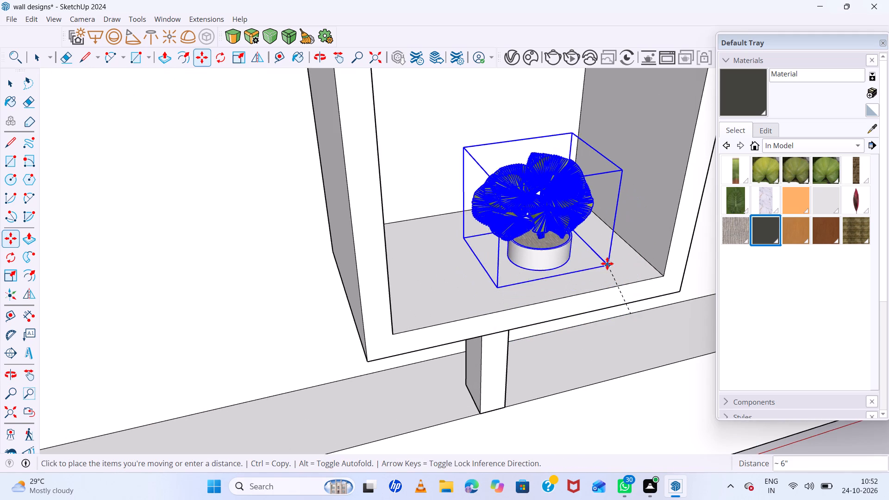
click(578, 264)
Scale the round-leafed plant taller along the blue axis inside the square box niche.
scroll(518, 276, down, 11)
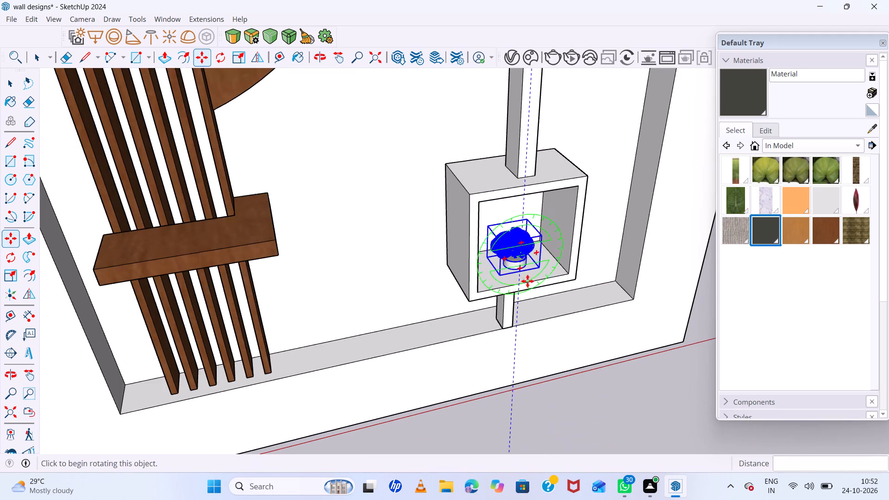
middle_drag(603, 327, 542, 158)
scroll(552, 209, up, 11)
middle_drag(587, 320, 541, 375)
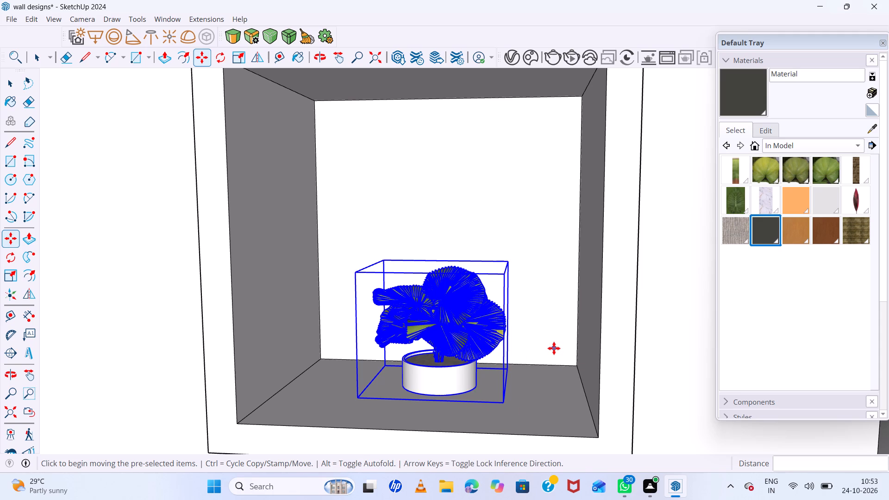
key(s)
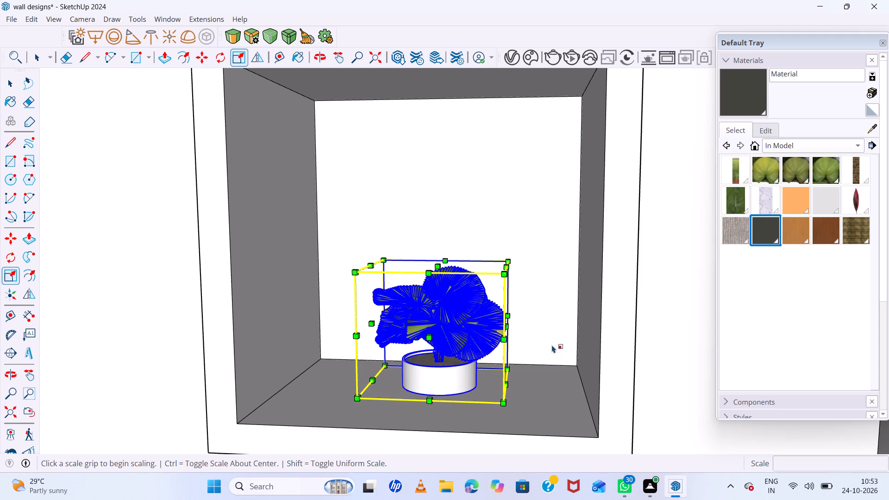
click(441, 264)
click(440, 198)
Enlarge the plant's depth along the green axis and scale its width by about 1.38 along the red axis.
middle_drag(403, 330, 636, 343)
middle_click(637, 343)
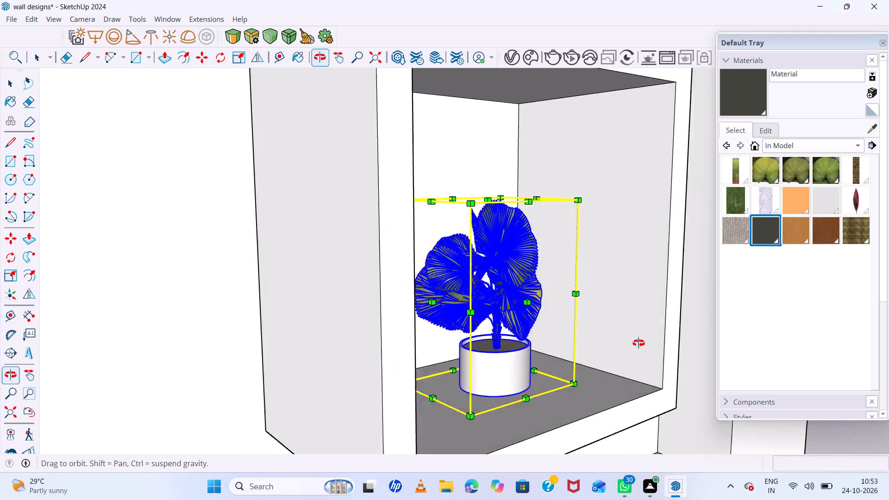
click(543, 301)
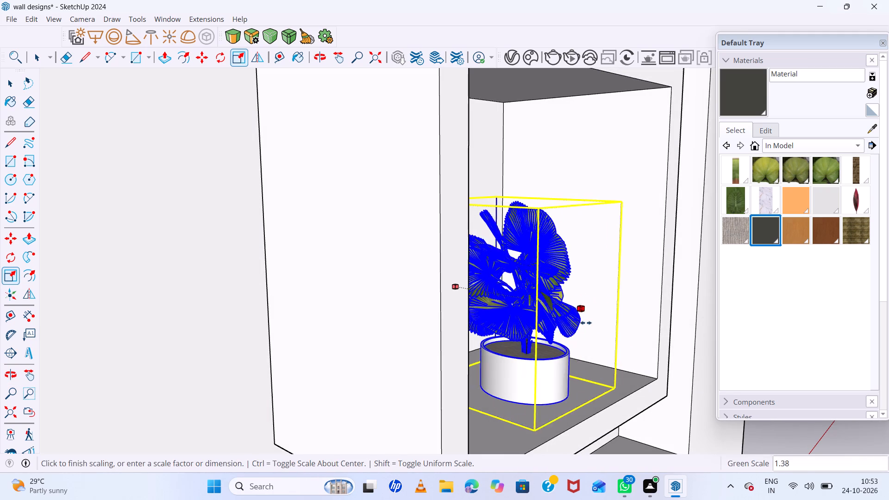
click(602, 328)
scroll(532, 304, down, 5)
middle_drag(545, 312, 452, 412)
scroll(513, 329, up, 5)
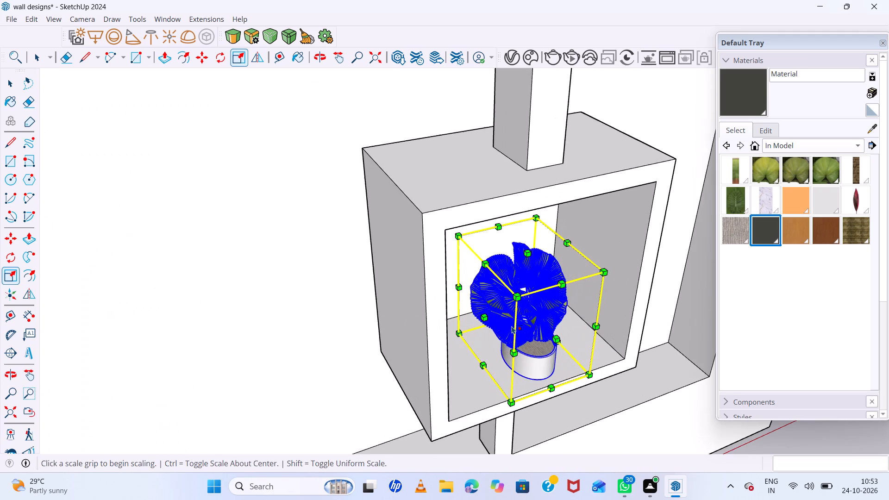
click(486, 319)
click(456, 337)
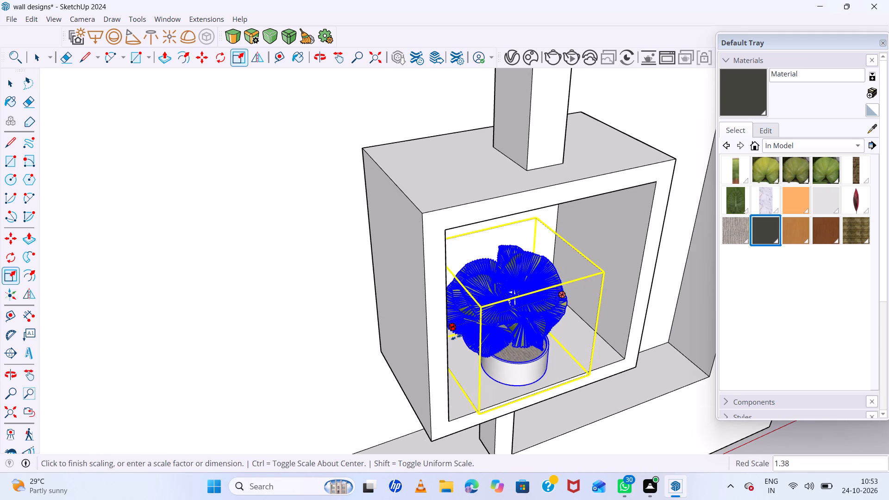
Reposition the enlarged round-leafed plant on the floor of the square box niche.
scroll(532, 357, down, 5)
middle_drag(557, 364, 516, 259)
middle_click(516, 258)
scroll(550, 311, up, 5)
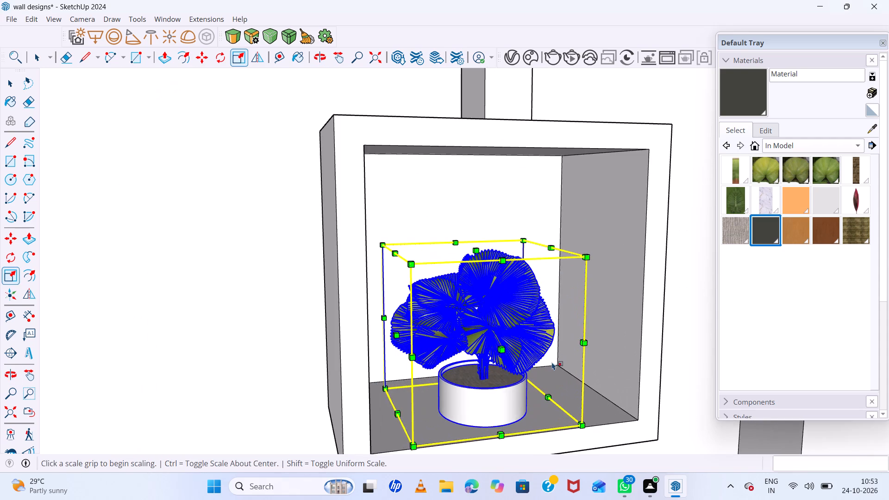
middle_drag(551, 357, 544, 337)
middle_click(544, 337)
key(m)
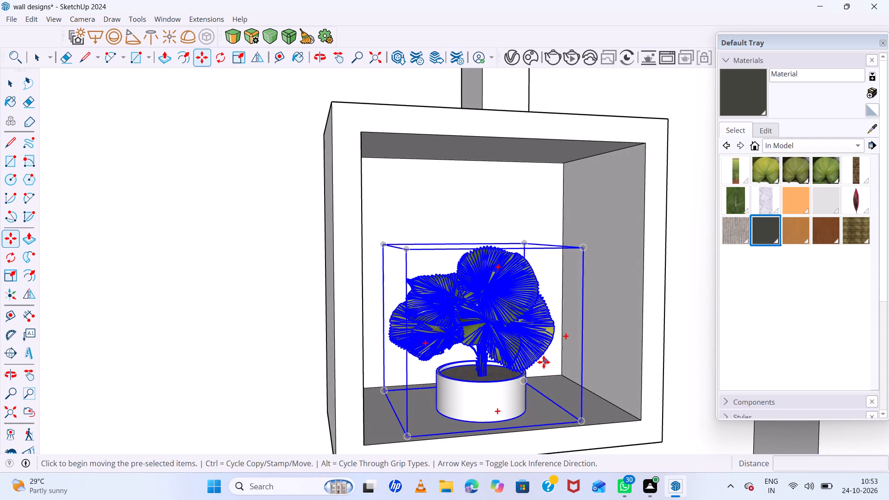
scroll(541, 362, down, 6)
click(568, 398)
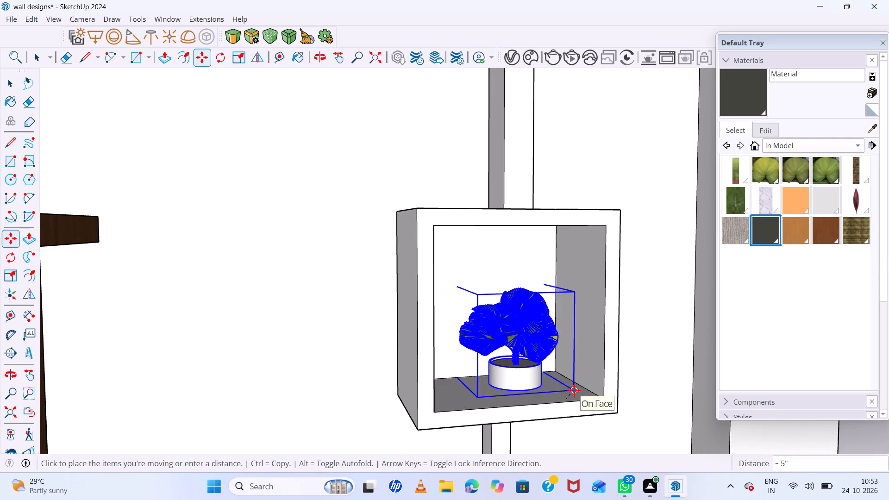
click(572, 396)
Deselect the plant and examine its fit inside the square box niche from close up and farther away.
scroll(454, 320, down, 12)
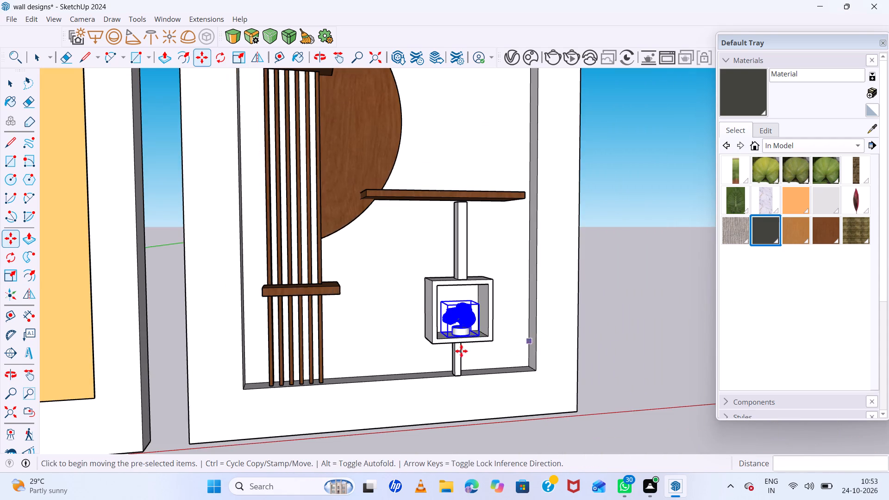
middle_drag(454, 351, 418, 351)
middle_click(418, 351)
key(space)
click(591, 319)
scroll(496, 322, up, 5)
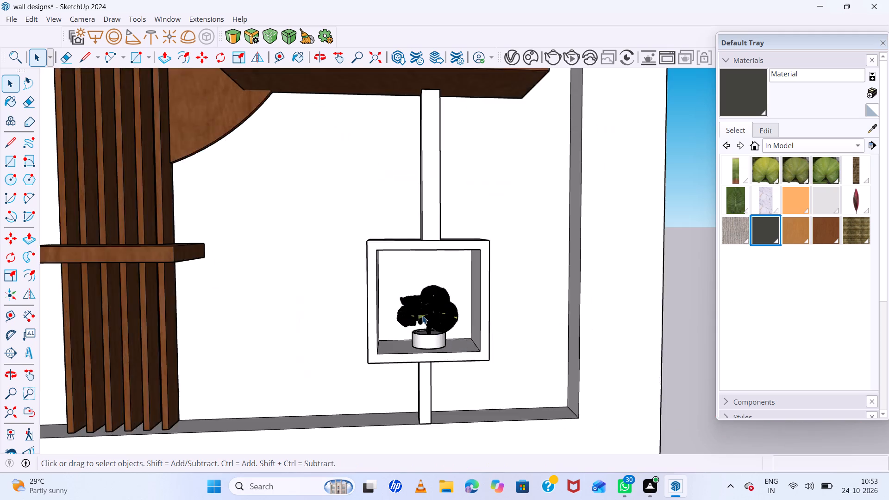
scroll(422, 316, up, 18)
scroll(514, 317, up, 6)
scroll(514, 316, down, 5)
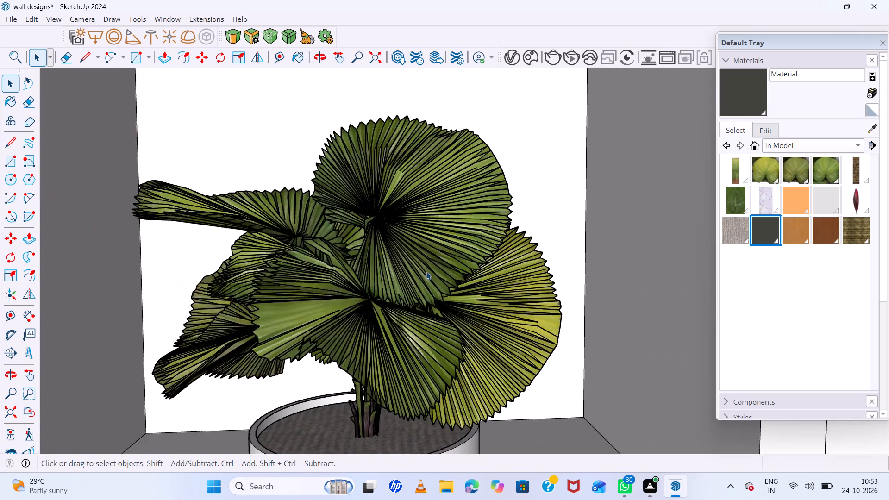
scroll(426, 272, down, 20)
scroll(426, 272, down, 12)
middle_drag(468, 282, 479, 403)
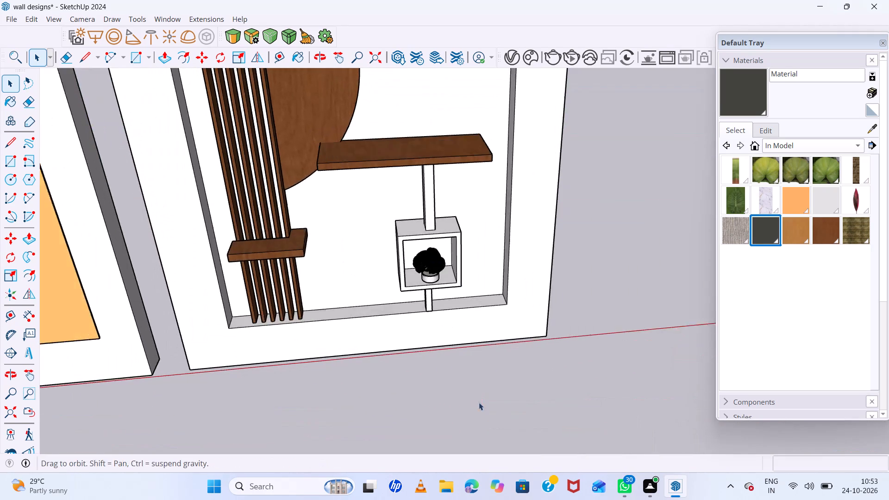
Move the red-leafed plant in the square white pot to the fourth wall design's long wooden shelf, about 18' 9" away.
scroll(436, 301, down, 19)
middle_drag(549, 323, 552, 225)
middle_drag(552, 220, 553, 214)
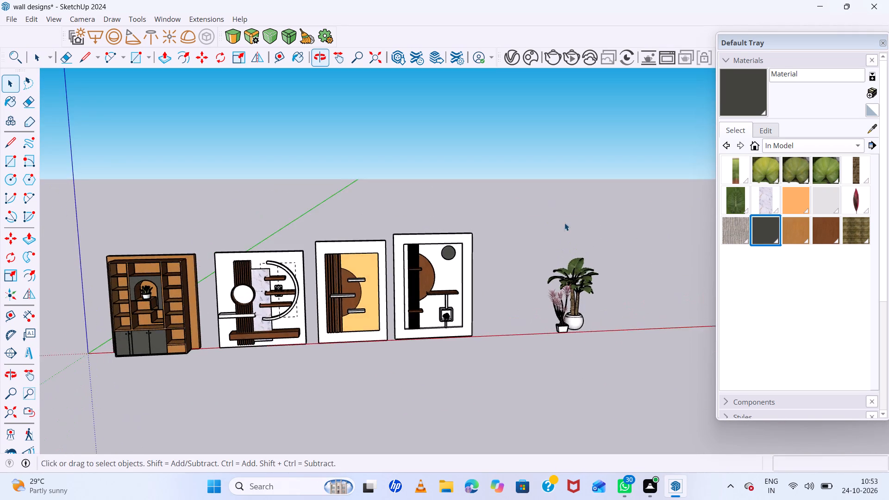
scroll(660, 369, up, 5)
scroll(588, 331, up, 6)
scroll(542, 315, up, 5)
click(514, 286)
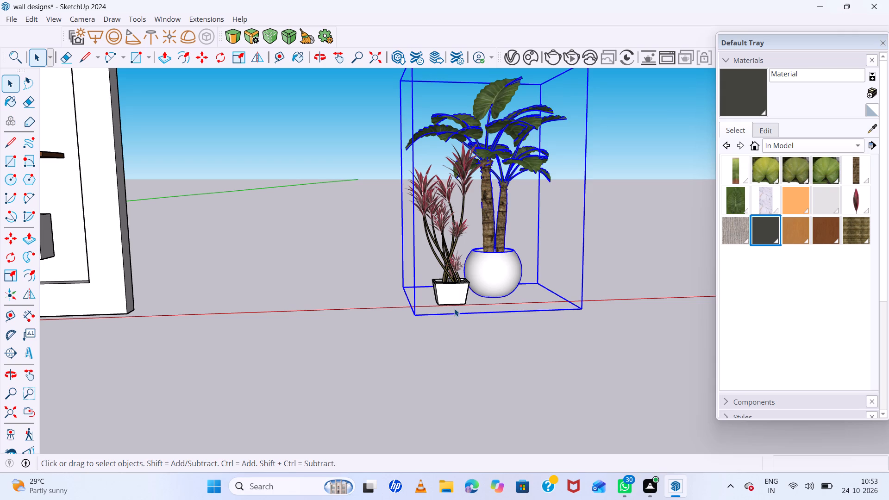
click(459, 294)
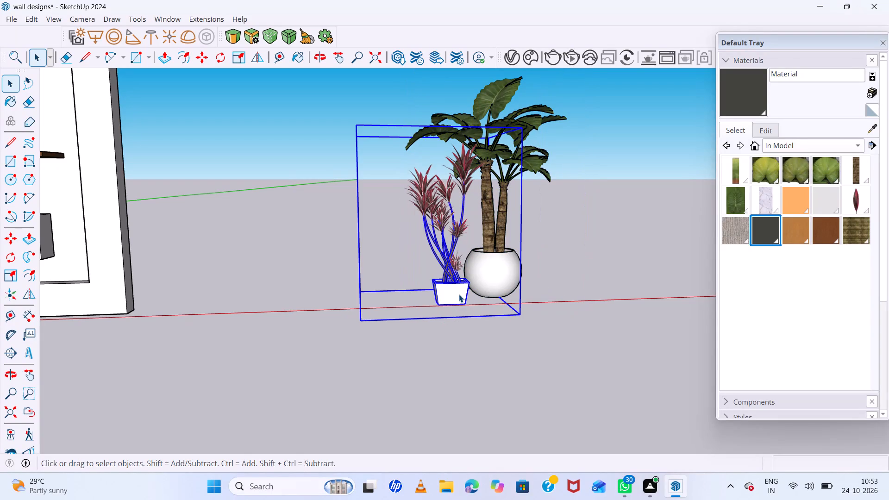
key(m)
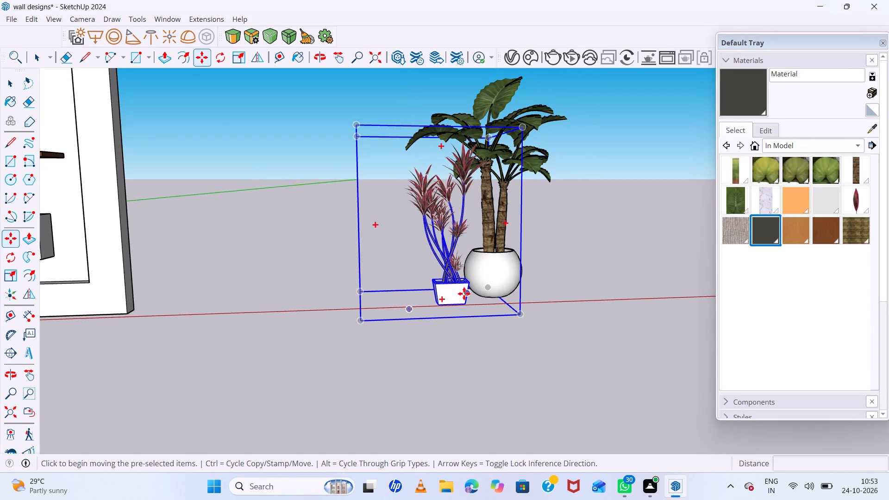
click(464, 294)
scroll(383, 326, down, 20)
scroll(383, 326, down, 3)
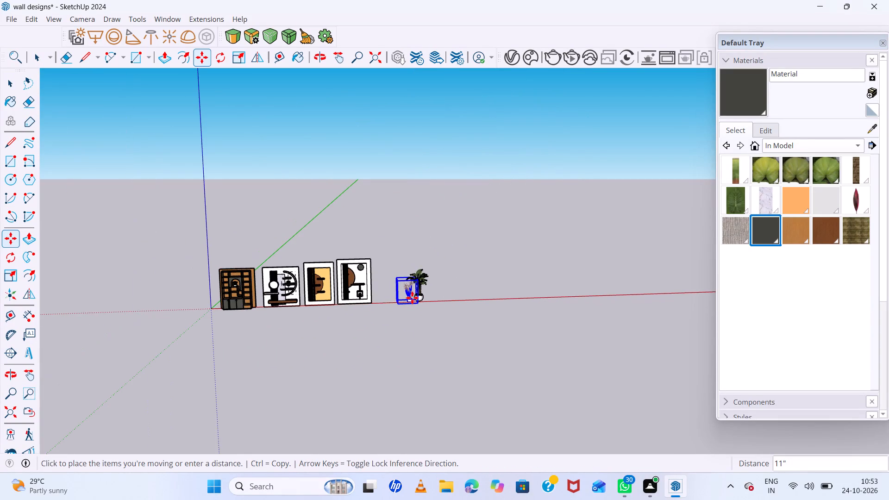
scroll(348, 280, up, 20)
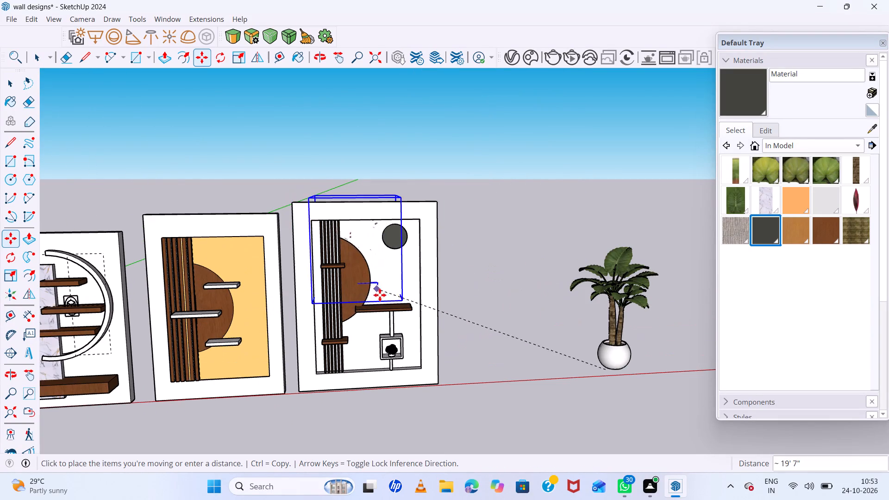
scroll(380, 305, up, 3)
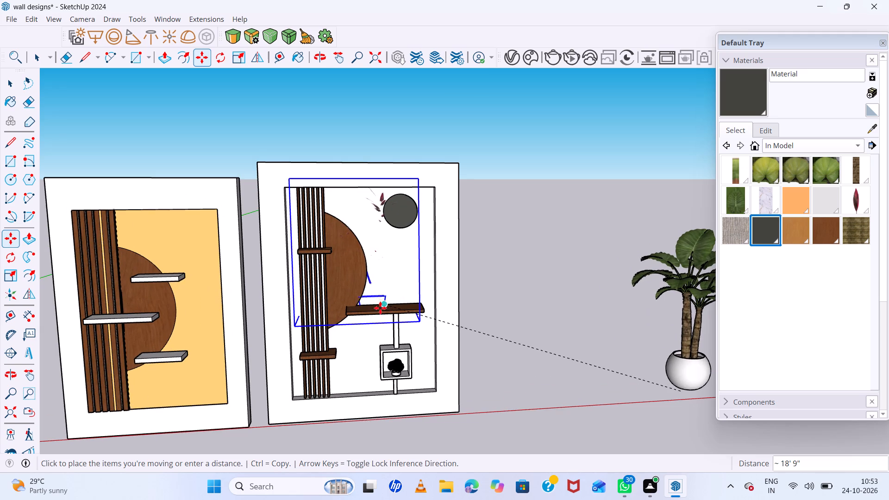
click(379, 308)
Shift the red-leafed plant so its pot rests on top of the long wooden shelf above the box niche.
middle_drag(357, 302, 441, 365)
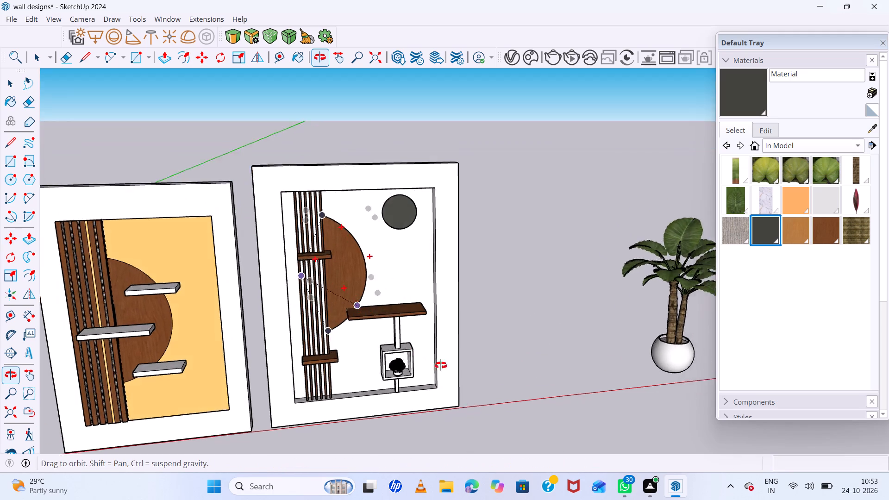
middle_drag(441, 365, 514, 447)
drag(140, 156, 144, 159)
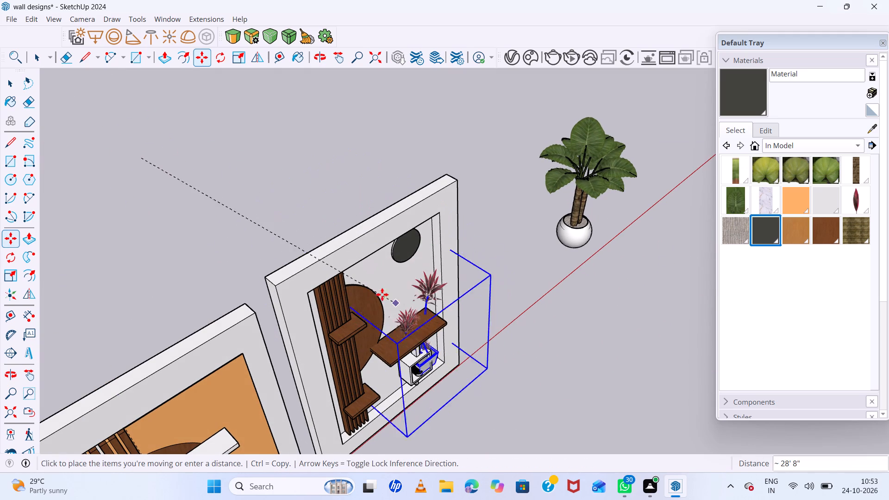
click(376, 267)
scroll(409, 326, up, 10)
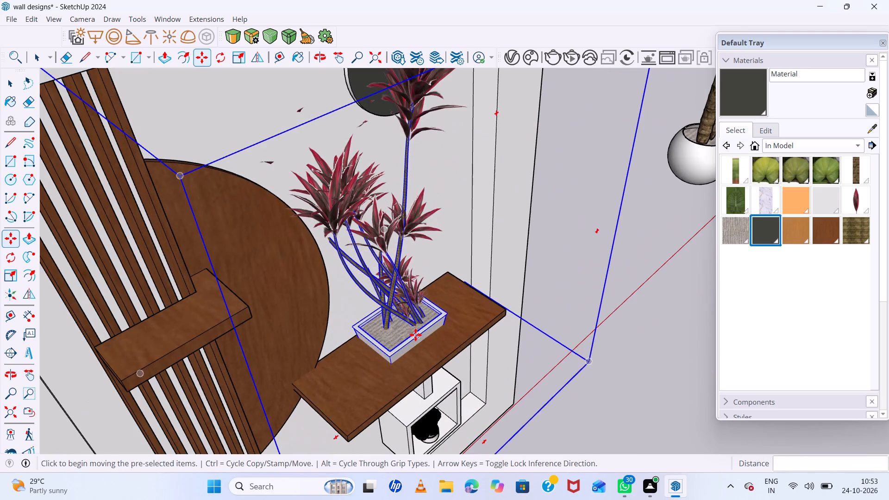
Nudge the red-leafed plant across the long wooden shelf and seat its pot's base on the shelf's top surface.
click(415, 335)
click(410, 301)
scroll(393, 334, up, 5)
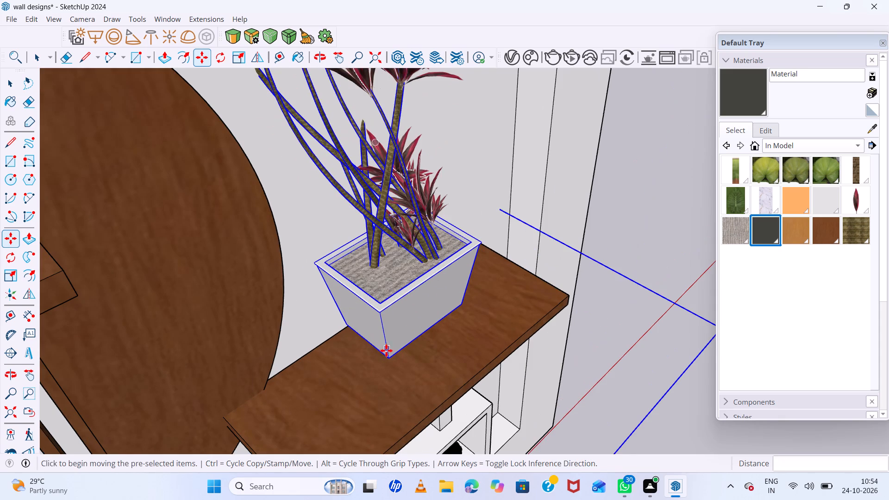
click(386, 350)
click(387, 359)
scroll(373, 369, up, 6)
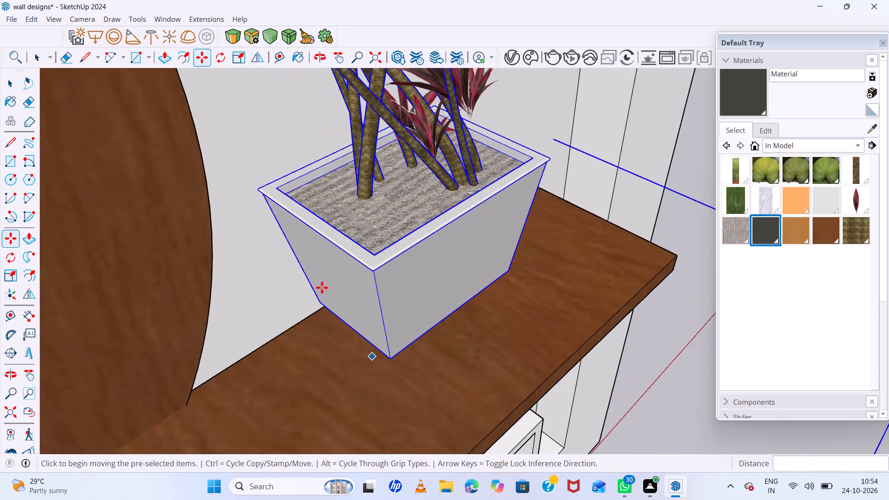
Move the red-leafed plant about 1' 1" along the long wooden shelf towards the vertical slats.
scroll(321, 287, down, 12)
scroll(358, 284, down, 4)
middle_drag(428, 325, 158, 280)
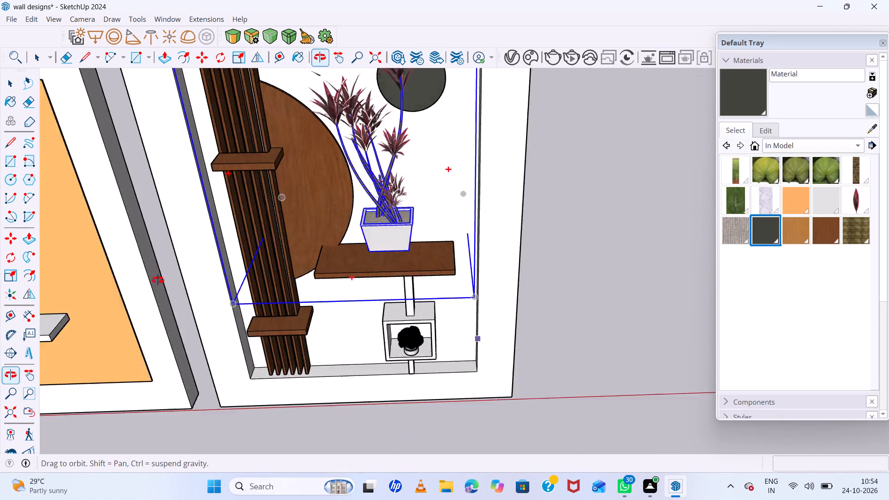
middle_drag(158, 280, 120, 269)
middle_click(120, 269)
scroll(409, 299, up, 6)
scroll(459, 222, up, 5)
click(471, 192)
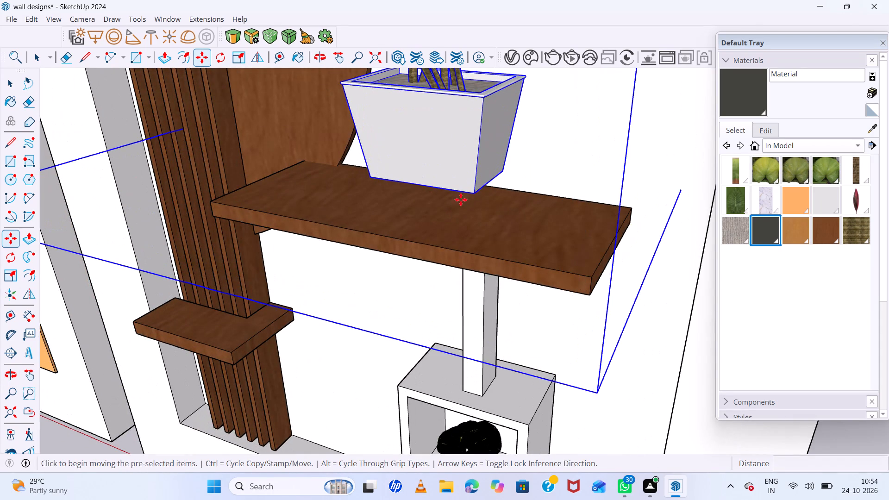
drag(387, 224, 391, 230)
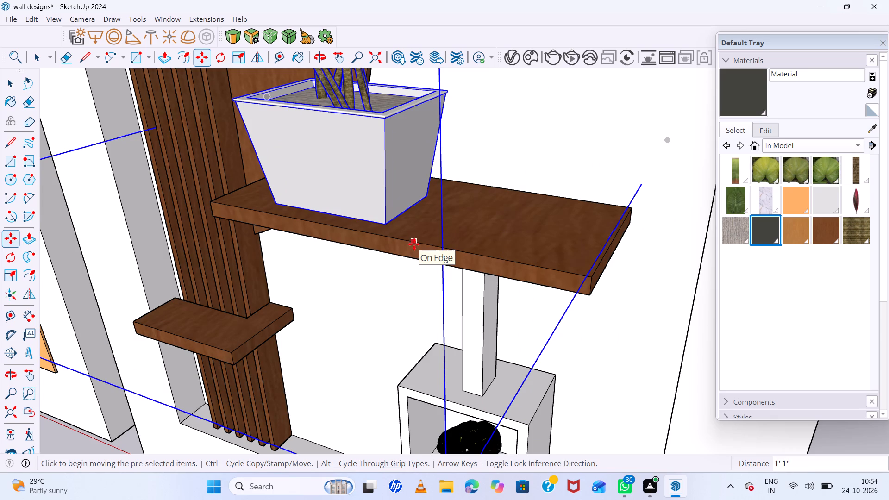
Shift the red-leafed plant farther towards the slat-side end of the long wooden shelf.
scroll(414, 244, down, 15)
scroll(425, 242, down, 6)
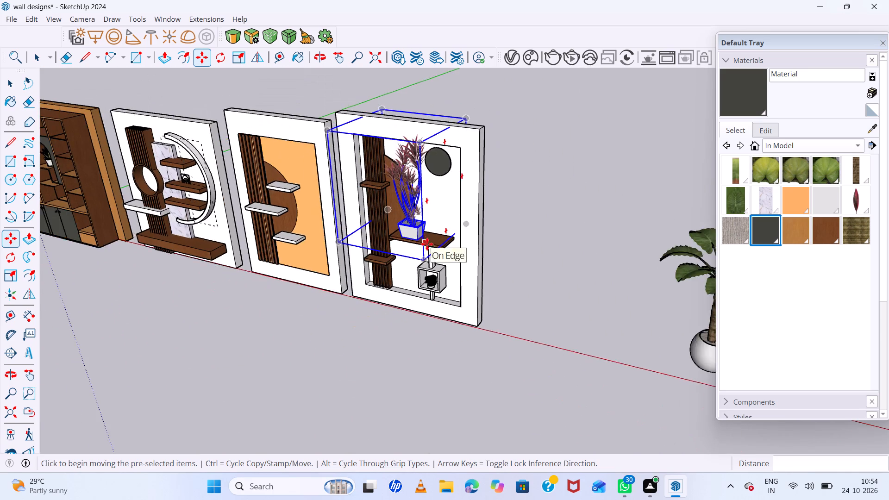
scroll(427, 244, down, 15)
middle_drag(444, 276, 551, 259)
middle_click(552, 257)
scroll(432, 223, up, 2)
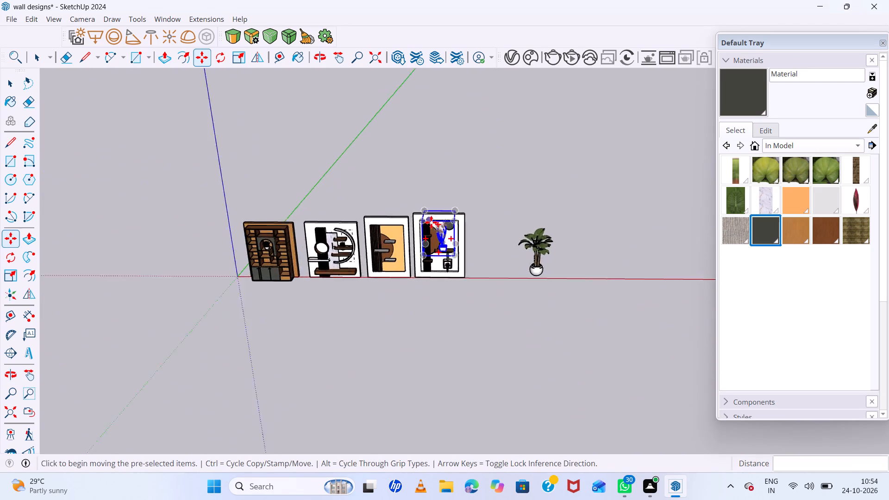
scroll(431, 222, up, 8)
scroll(482, 256, up, 1)
middle_drag(482, 256, 491, 171)
middle_click(491, 170)
scroll(464, 228, up, 4)
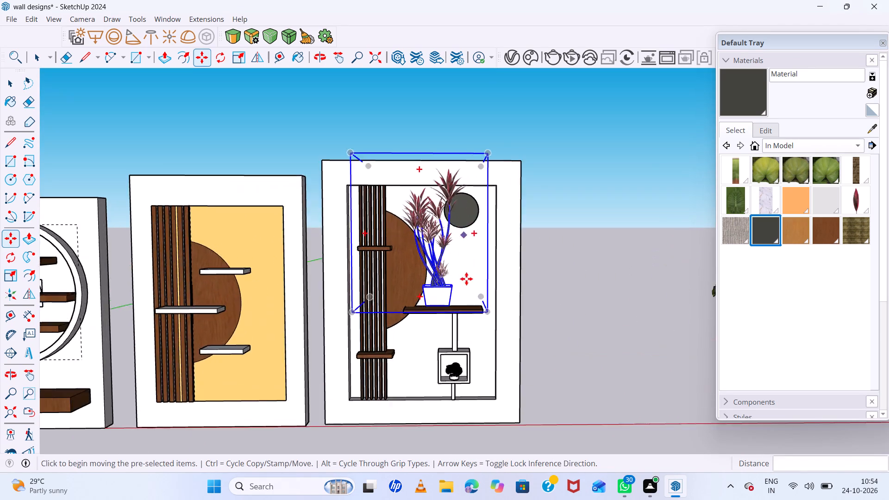
scroll(467, 281, up, 9)
middle_drag(392, 310, 545, 327)
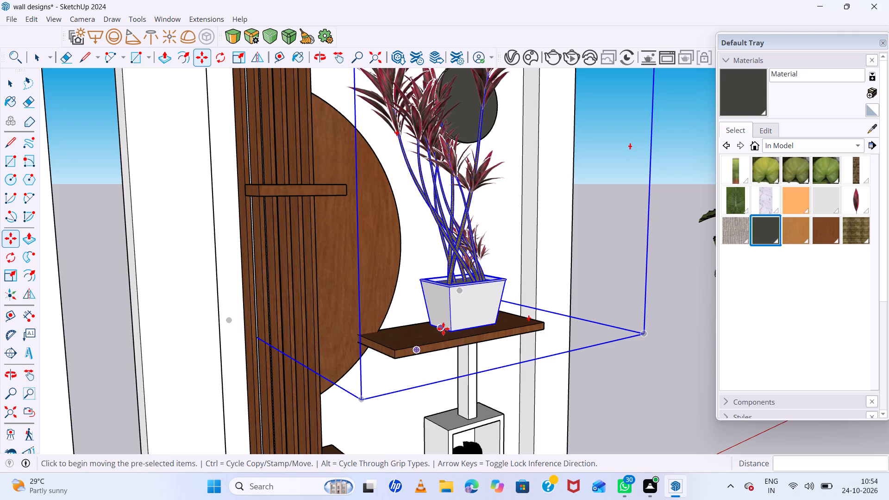
click(449, 328)
click(390, 343)
Shift the red-leafed plant's overhanging pot back over the slat-side end of the long wooden shelf.
scroll(425, 337, down, 3)
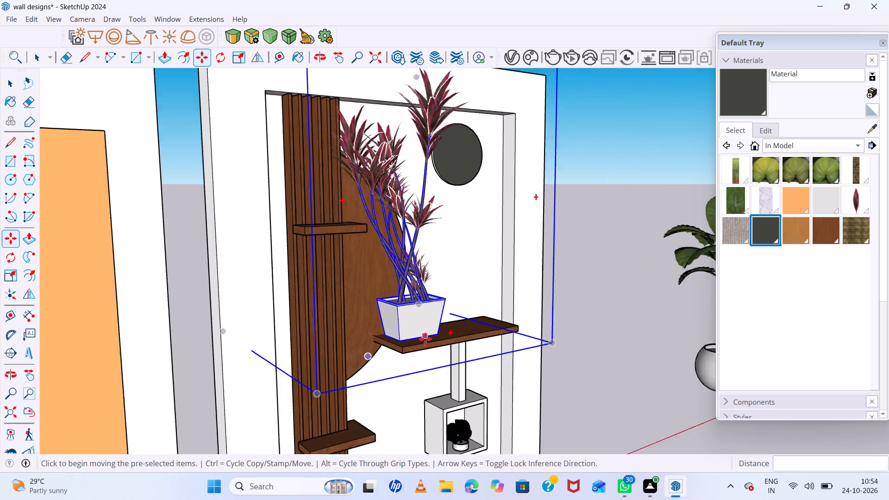
scroll(425, 339, down, 8)
middle_drag(501, 362, 333, 371)
scroll(411, 350, up, 9)
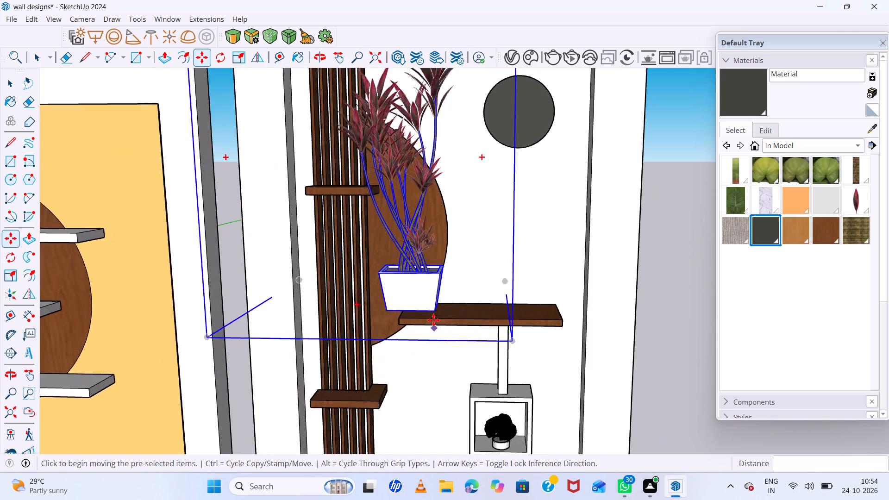
scroll(433, 320, up, 1)
middle_drag(434, 317, 278, 339)
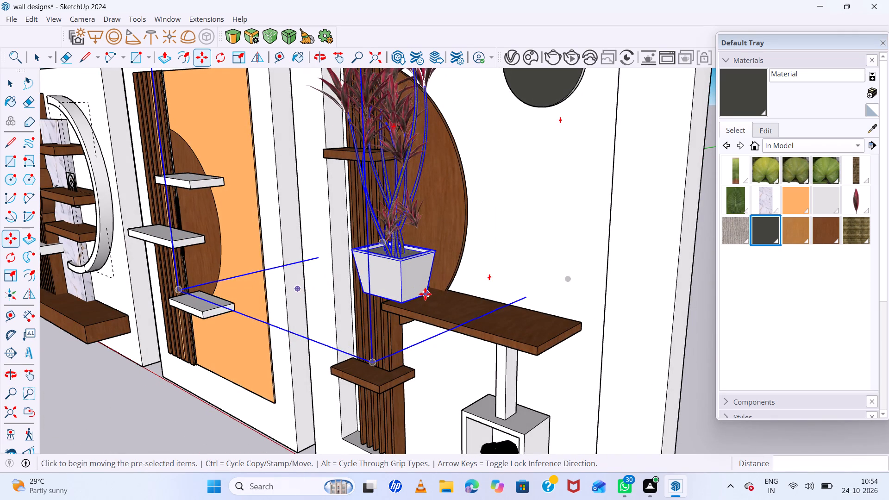
click(425, 294)
click(453, 306)
Move the red-leafed plant about 9" so its pot sits at the front corner of the shelf's slat-side end.
scroll(418, 318, up, 6)
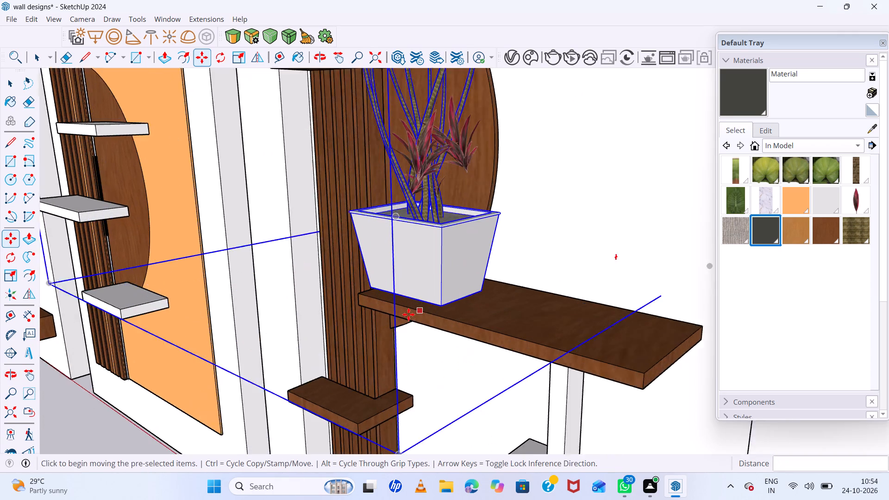
middle_drag(397, 312, 688, 289)
middle_click(692, 292)
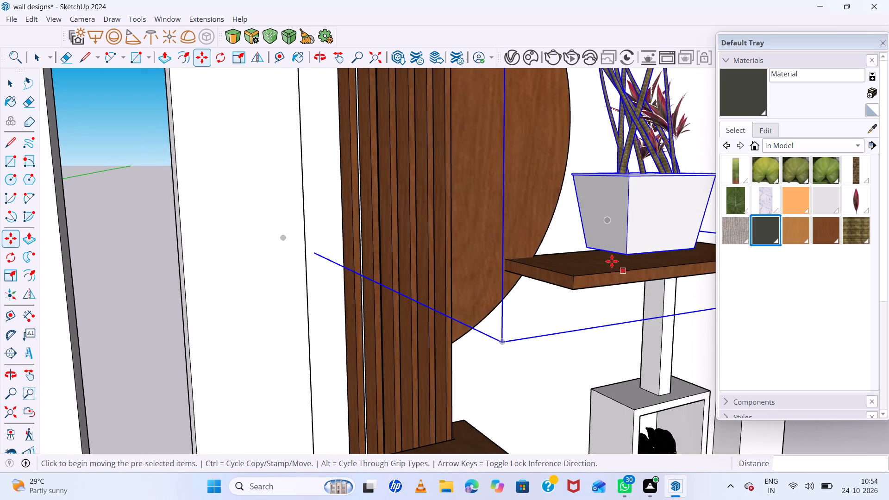
click(626, 252)
click(575, 271)
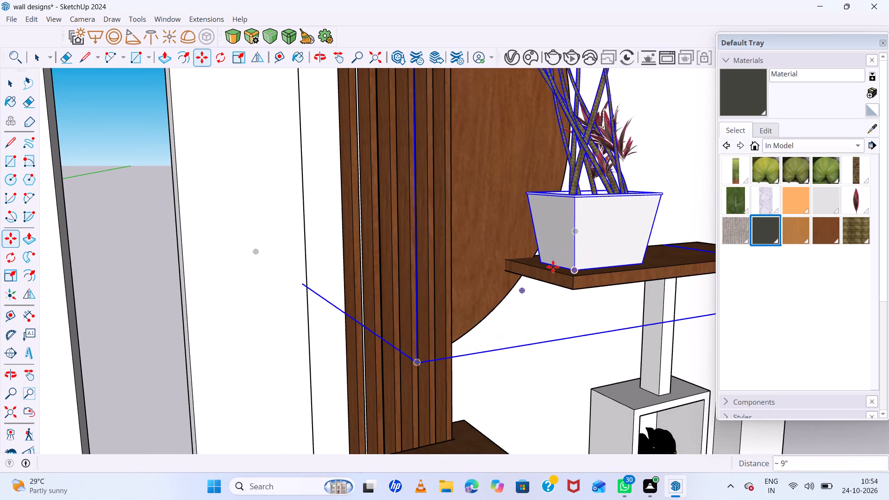
Deselect the red-leafed plant and examine its placement on the long wooden shelf from several angles.
scroll(497, 262, down, 10)
middle_drag(575, 281, 343, 284)
scroll(510, 283, down, 4)
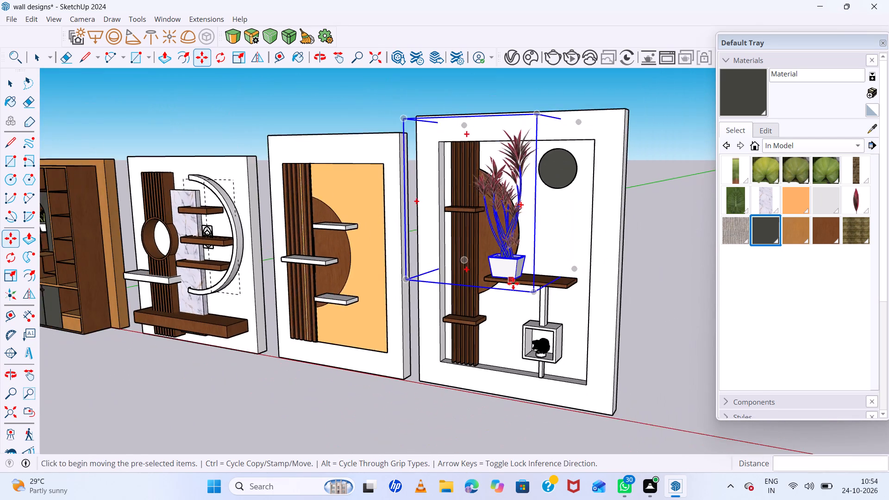
scroll(513, 283, down, 4)
middle_click(594, 307)
key(space)
click(636, 271)
scroll(570, 211, up, 6)
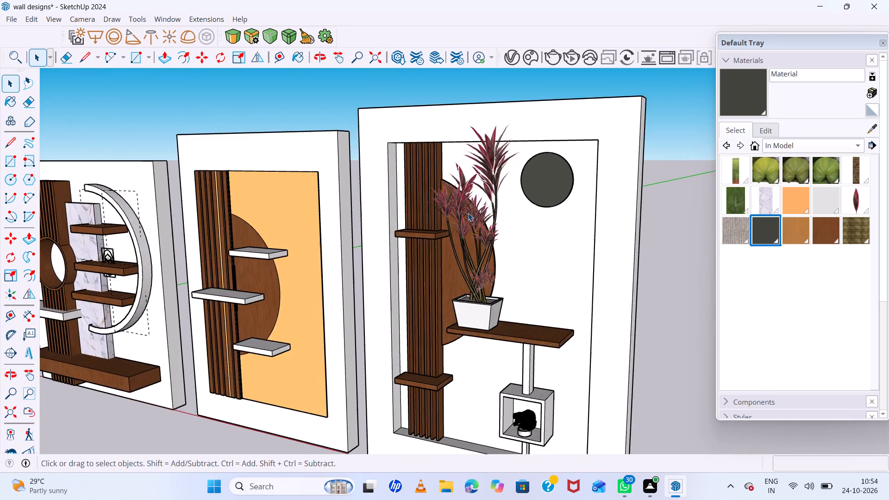
middle_drag(468, 213, 603, 200)
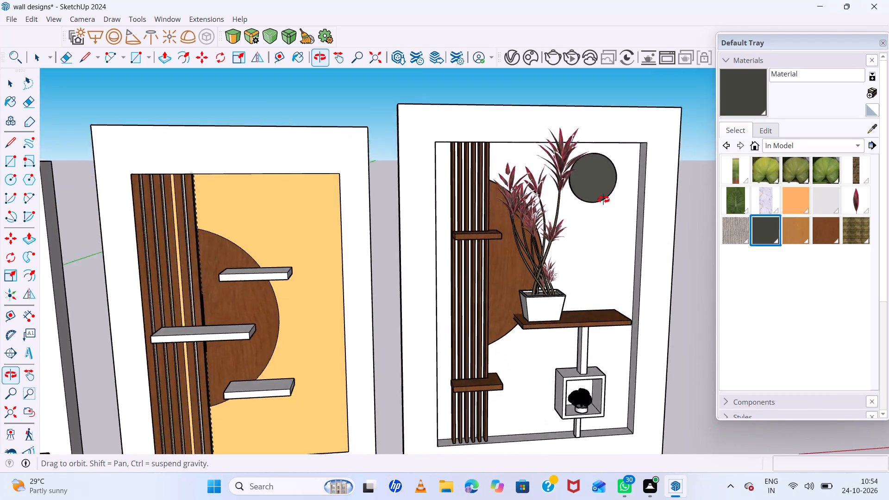
middle_drag(603, 200, 596, 194)
middle_drag(589, 194, 585, 194)
scroll(535, 192, up, 1)
scroll(517, 191, down, 9)
middle_drag(575, 251, 576, 232)
scroll(585, 232, up, 4)
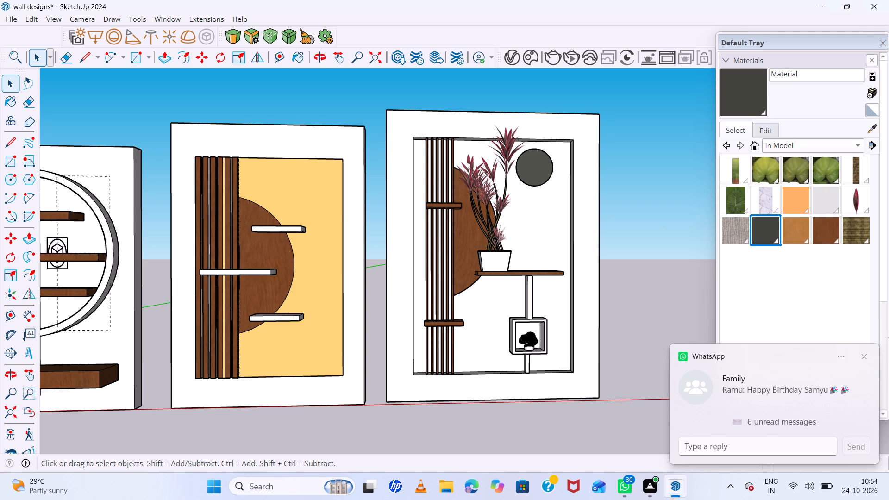
click(865, 358)
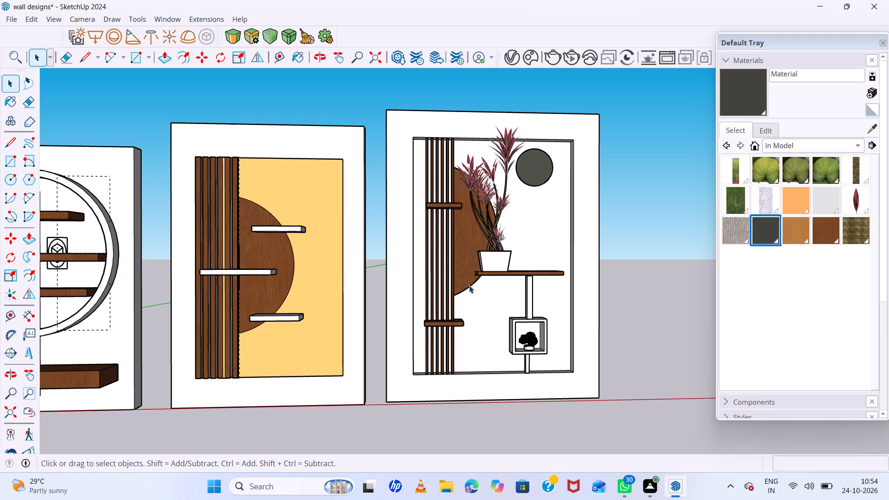
Delete the spare broad-leafed plant in the round white pot standing beyond the fourth wall design.
scroll(469, 285, down, 12)
middle_drag(529, 286, 639, 286)
middle_click(641, 286)
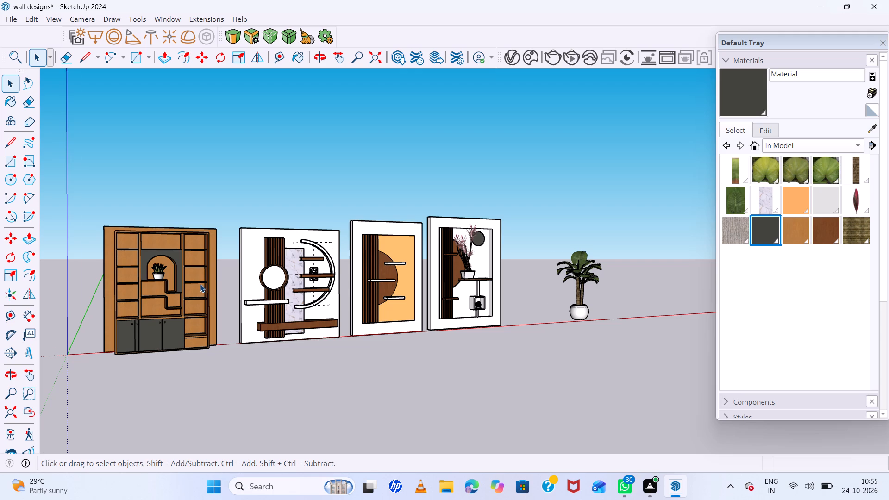
scroll(200, 284, down, 6)
scroll(310, 324, up, 6)
scroll(554, 277, up, 4)
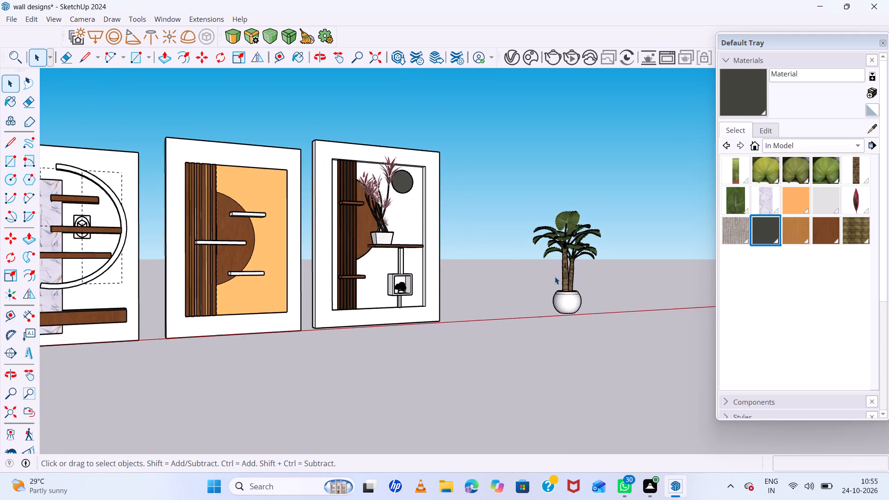
scroll(583, 288, up, 4)
click(569, 307)
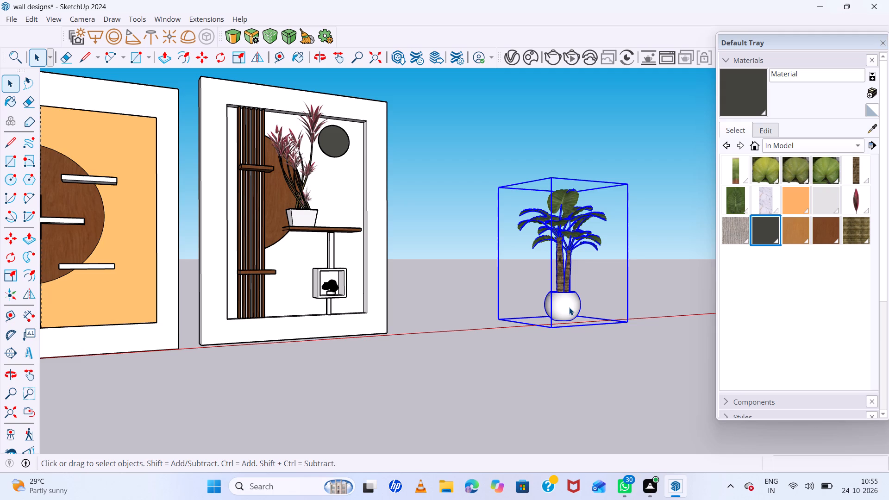
key(Delete)
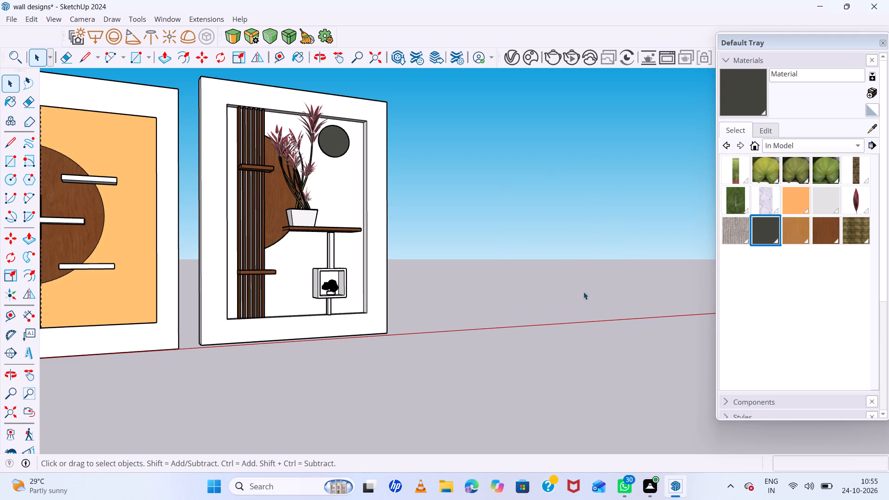
Search the 3D Warehouse for books.
scroll(419, 237, down, 5)
middle_drag(432, 261, 329, 367)
scroll(432, 261, up, 1)
middle_click(329, 367)
scroll(330, 366, down, 1)
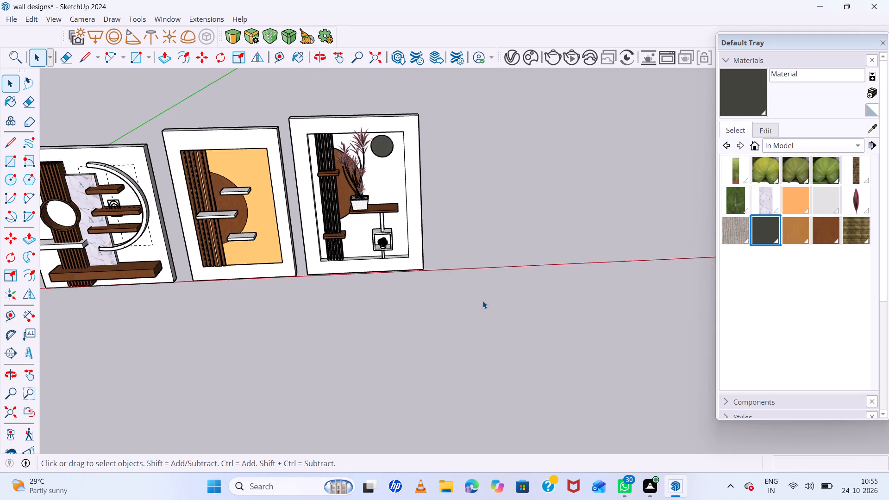
scroll(482, 300, down, 7)
scroll(244, 269, up, 6)
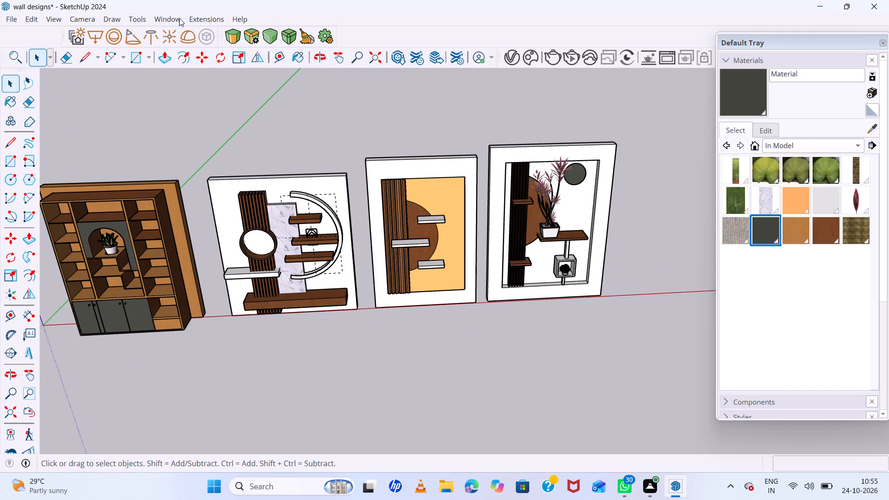
click(172, 21)
click(204, 111)
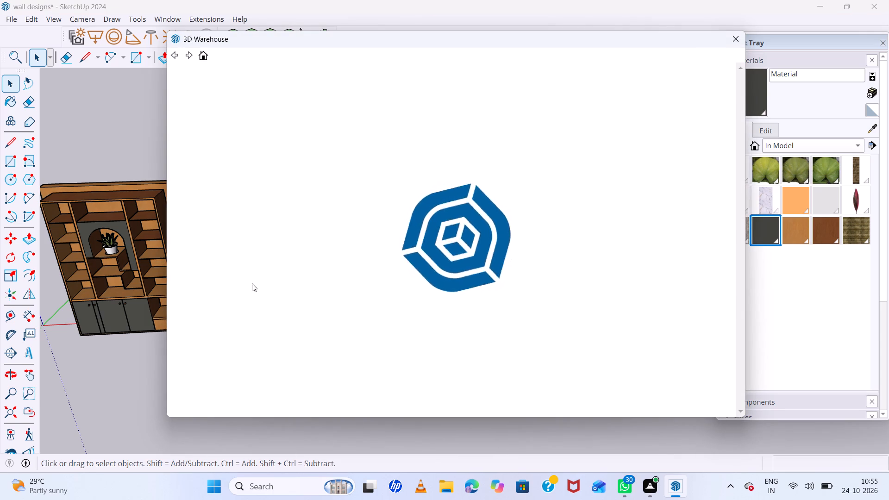
click(332, 79)
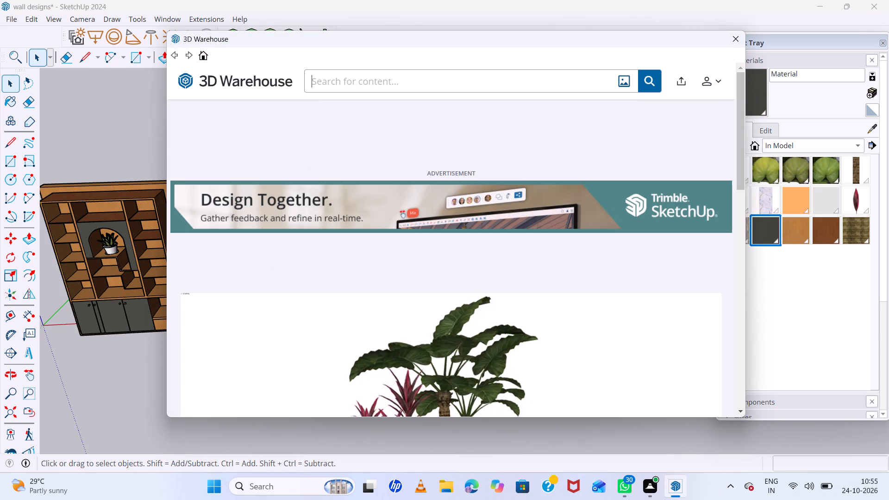
text(book)
key(s)
key(Return)
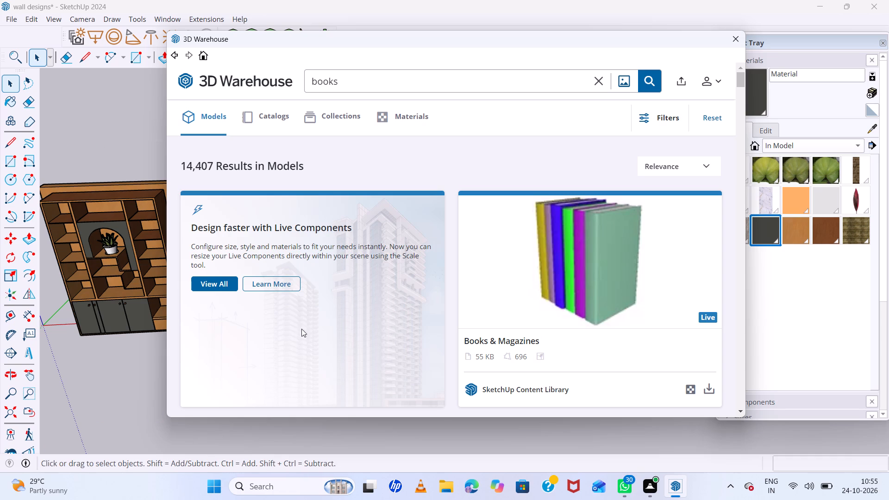
Browse the 3D Warehouse book results for a row of upright books suited to the bookcase shelves.
scroll(335, 319, down, 13)
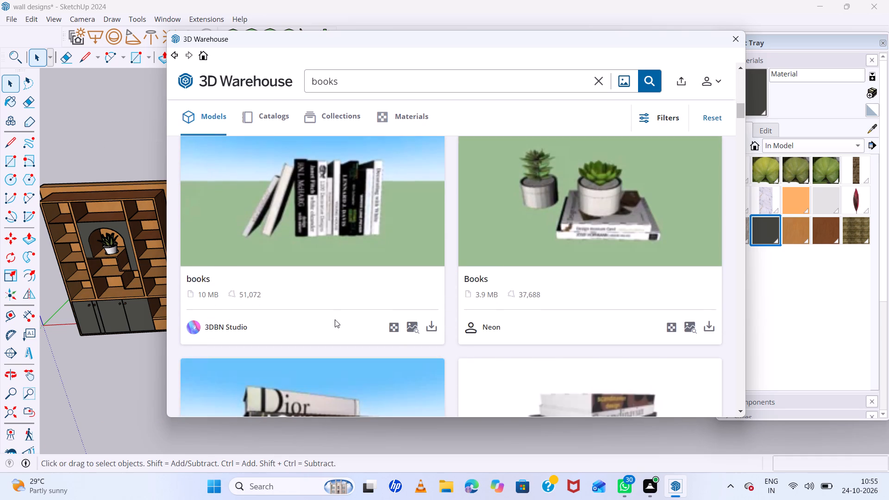
scroll(335, 319, down, 9)
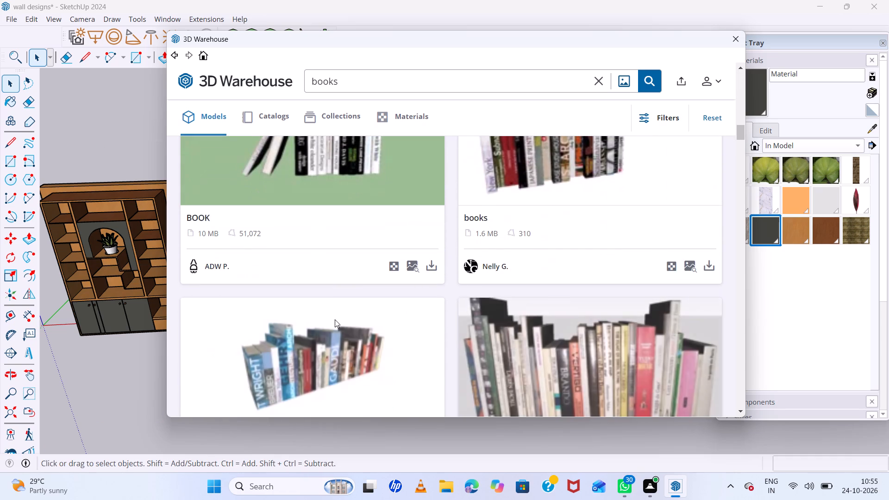
scroll(335, 319, down, 9)
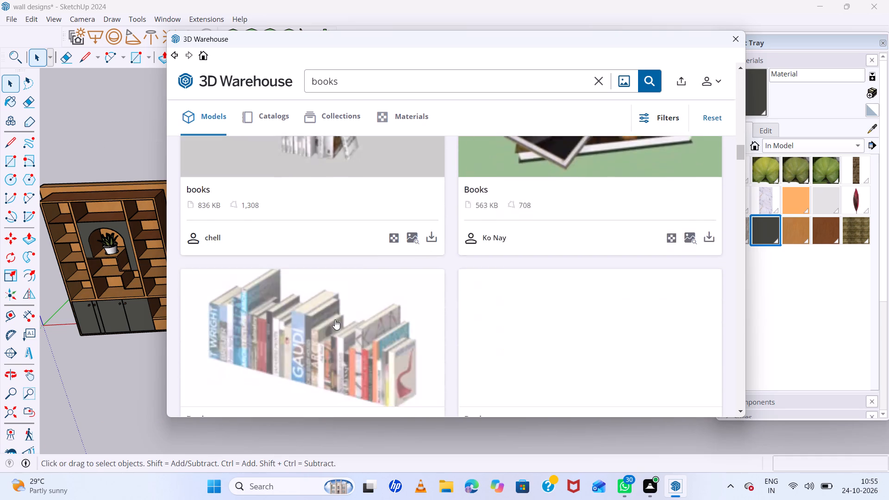
scroll(335, 319, down, 8)
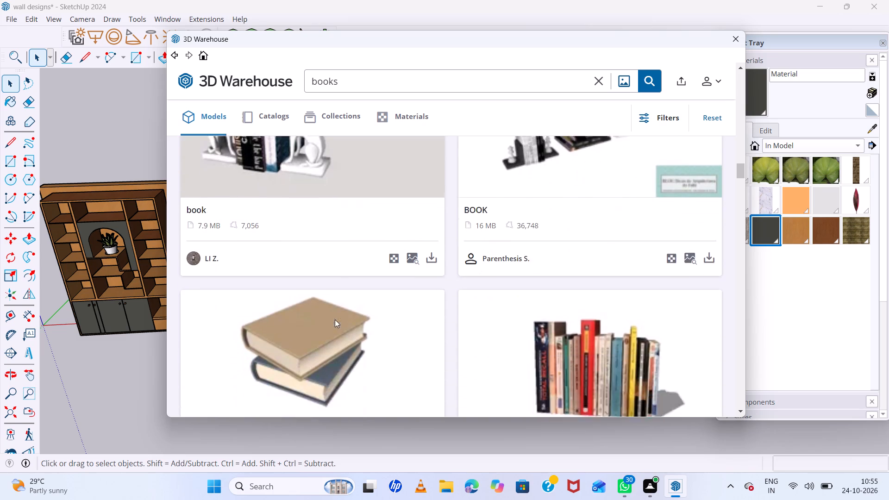
scroll(335, 319, down, 6)
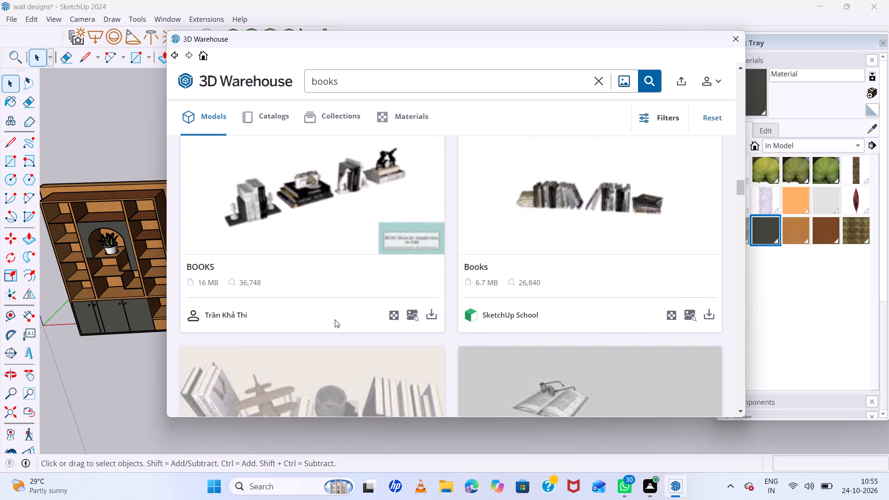
scroll(335, 319, down, 8)
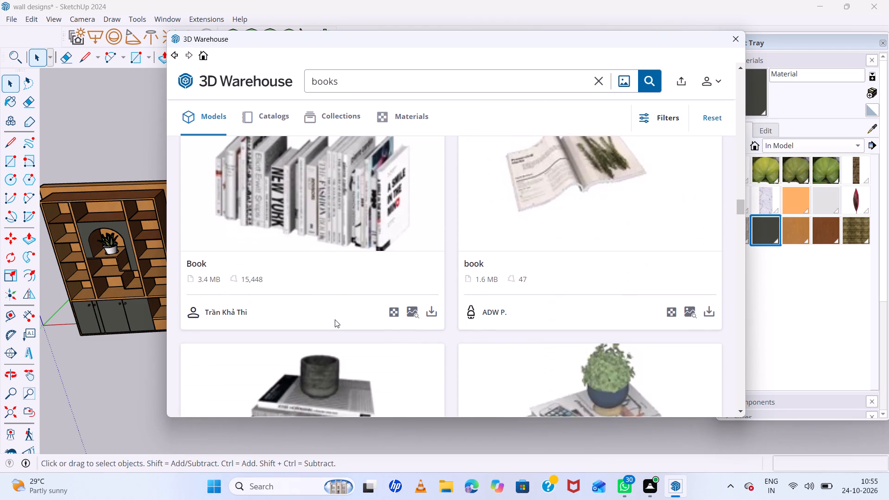
scroll(335, 319, down, 7)
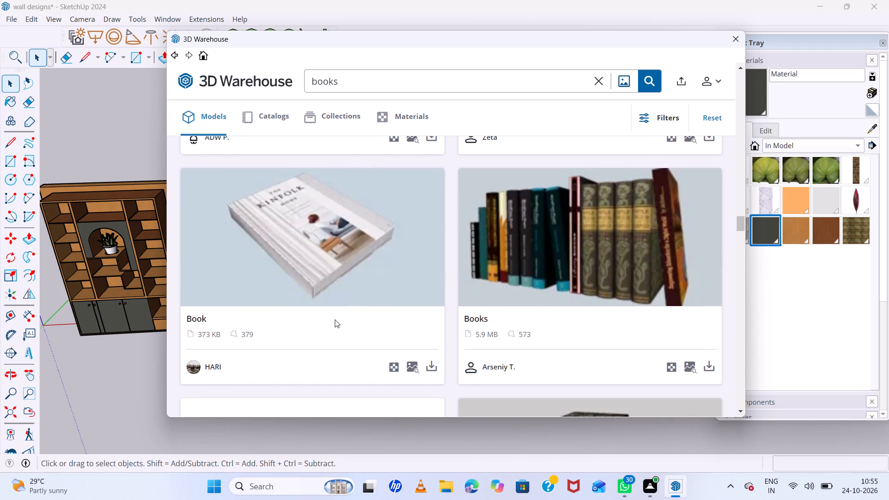
scroll(335, 319, down, 8)
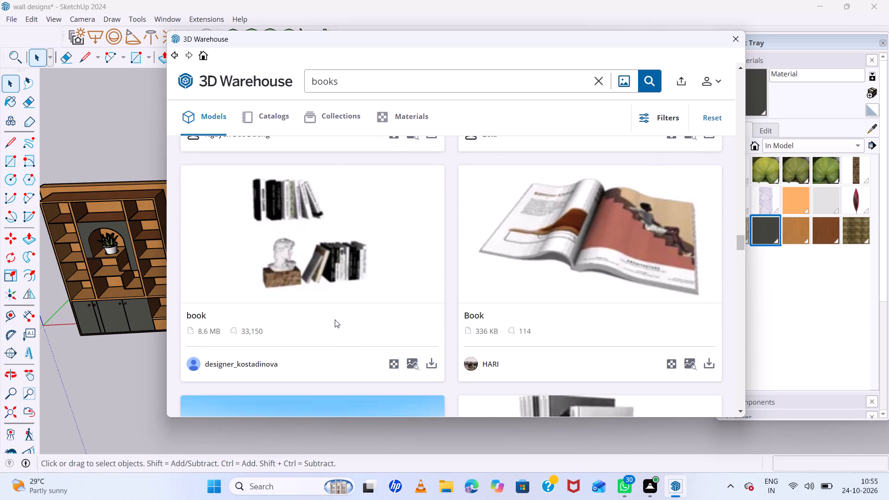
scroll(335, 319, down, 4)
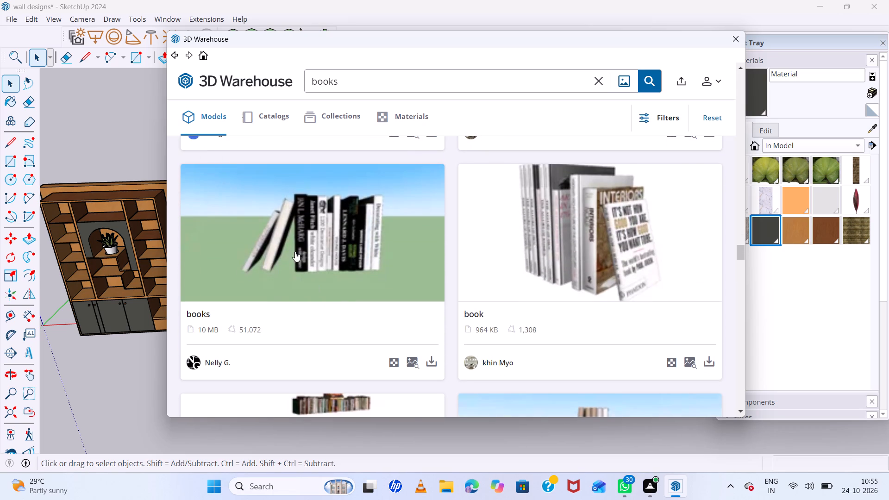
Load the 10 MB "books" model, a black-and-white row with two leaning books, directly into the SketchUp model.
click(290, 232)
scroll(379, 263, down, 5)
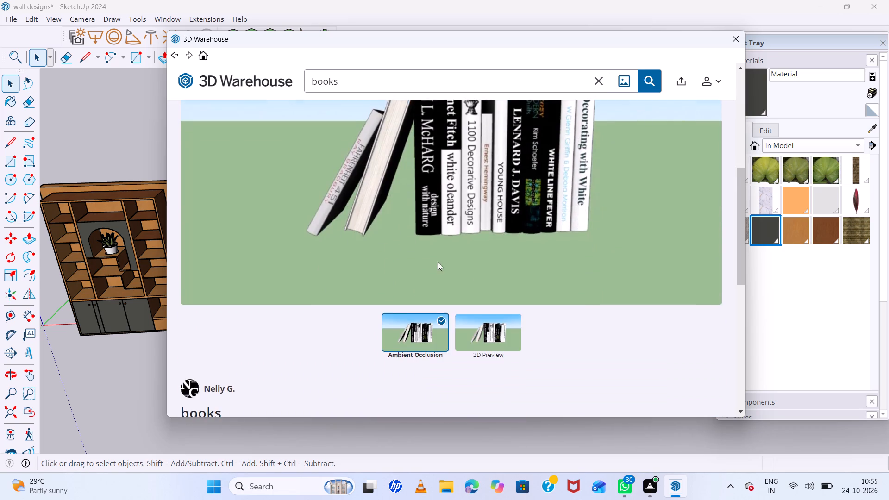
scroll(485, 275, down, 4)
click(613, 199)
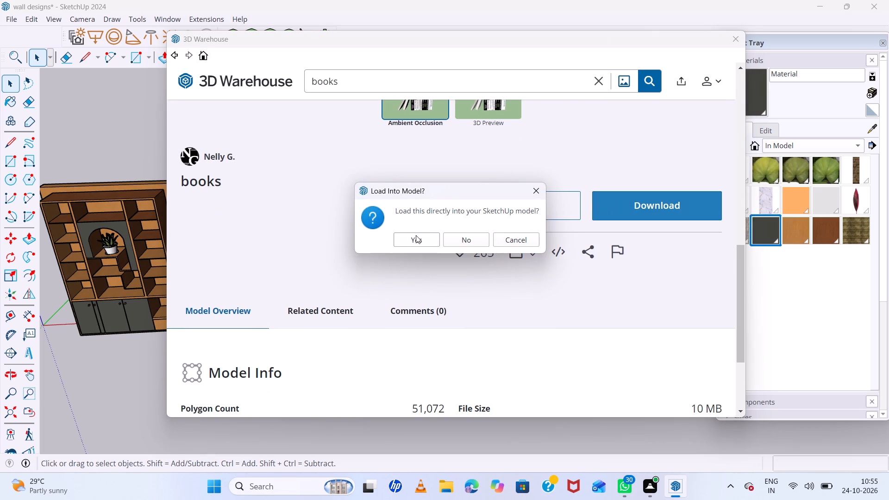
click(416, 235)
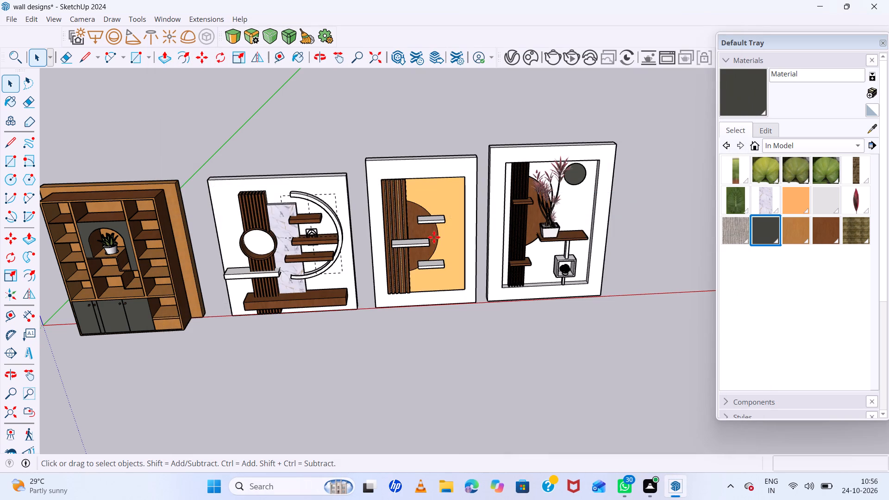
Place the loaded books at the bookcase's lower-left open compartment, just above the dark cabinet doors.
scroll(324, 300, down, 9)
scroll(245, 310, up, 6)
middle_drag(219, 303, 232, 260)
scroll(232, 269, up, 2)
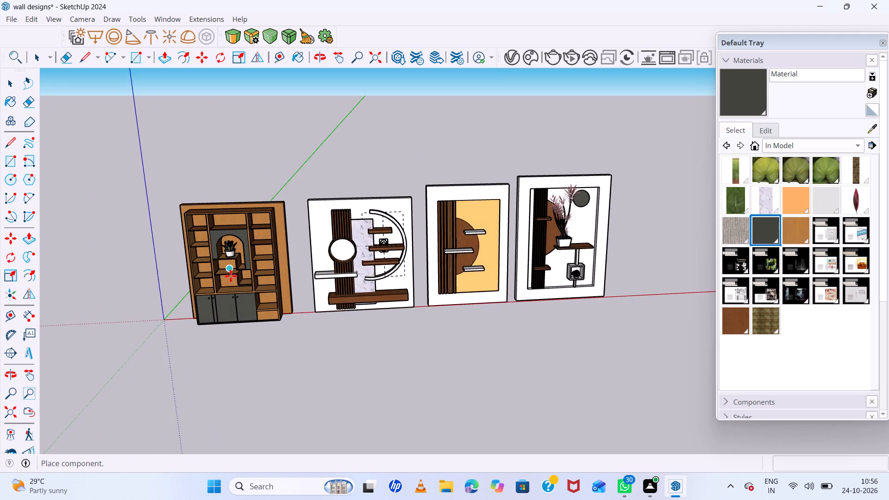
scroll(231, 276, up, 13)
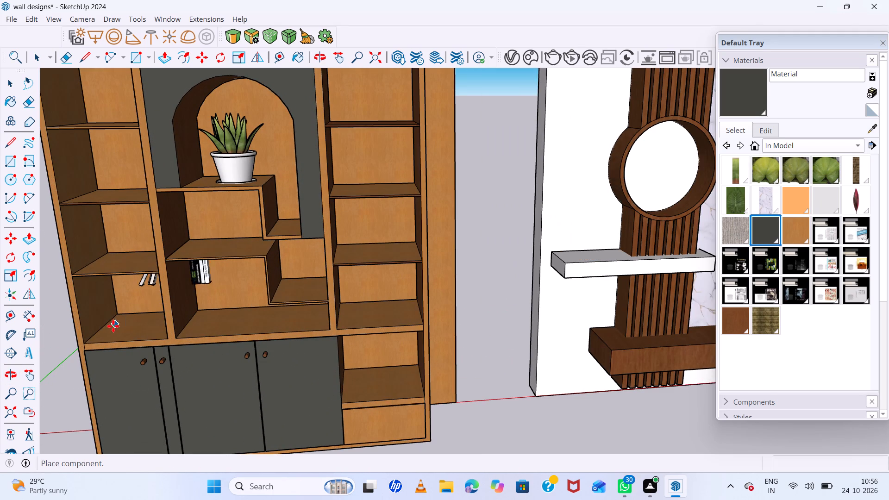
click(87, 348)
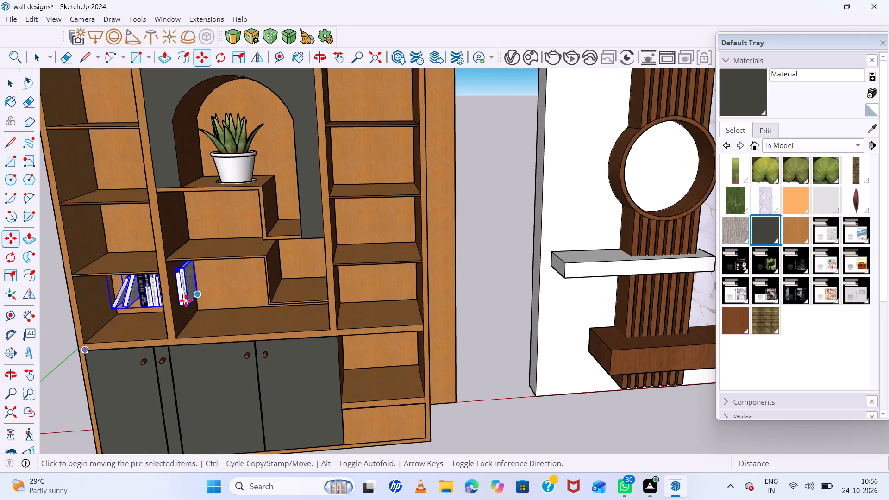
Move the books 2' and then 1' 6" so they stand on the lower-left compartment's floor near its front edge.
click(186, 300)
click(165, 337)
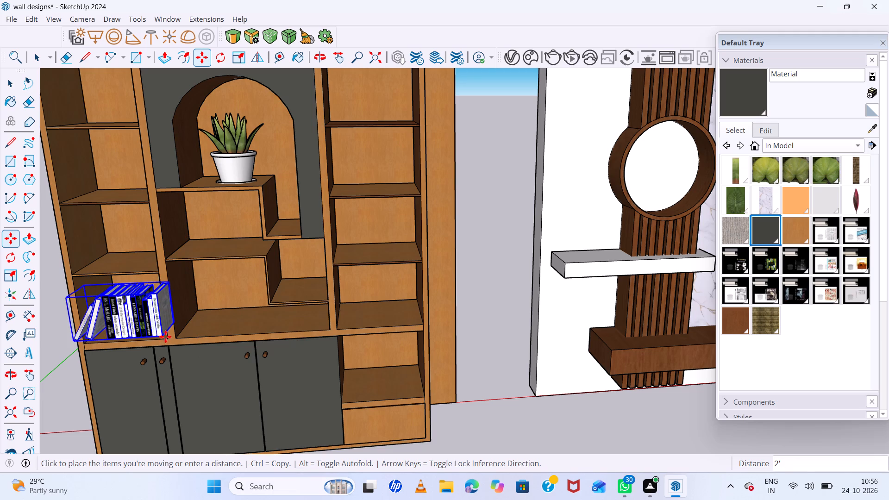
scroll(87, 332, up, 1)
middle_drag(87, 331, 324, 300)
scroll(277, 239, down, 6)
scroll(281, 335, up, 1)
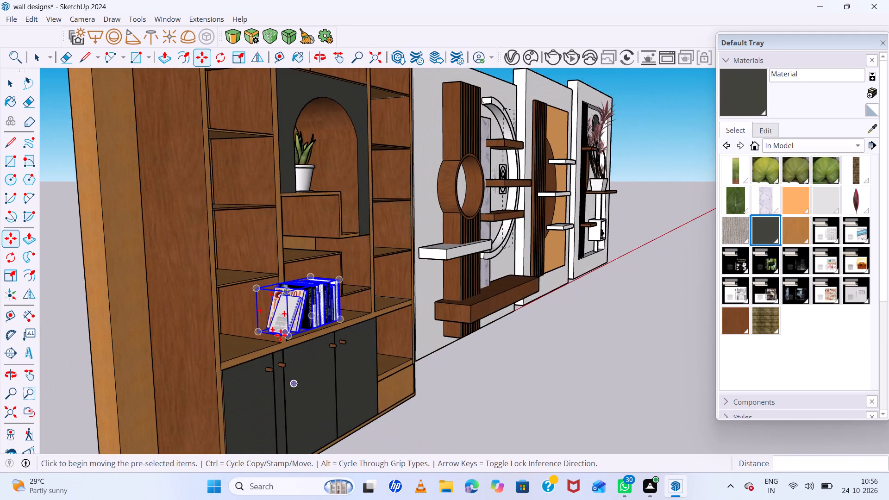
scroll(281, 335, up, 3)
click(295, 334)
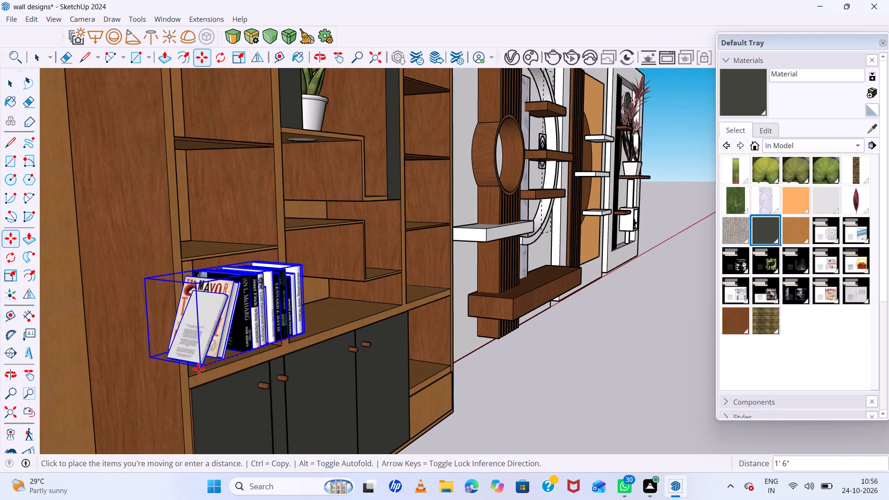
click(202, 372)
Shift the books about 3" away from the compartment's divider, and nudge them slightly back from the front edge.
scroll(310, 361, up, 1)
middle_drag(310, 361, 226, 371)
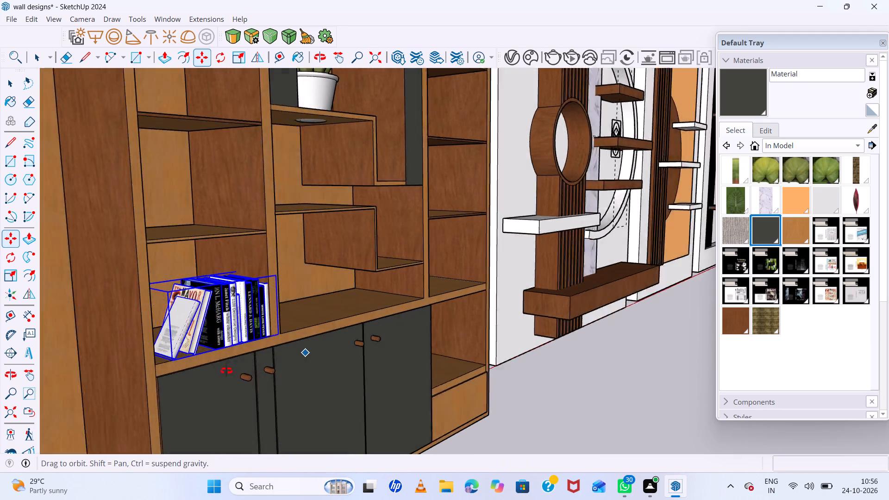
middle_drag(226, 371, 215, 374)
middle_click(215, 374)
scroll(276, 326, up, 11)
click(264, 330)
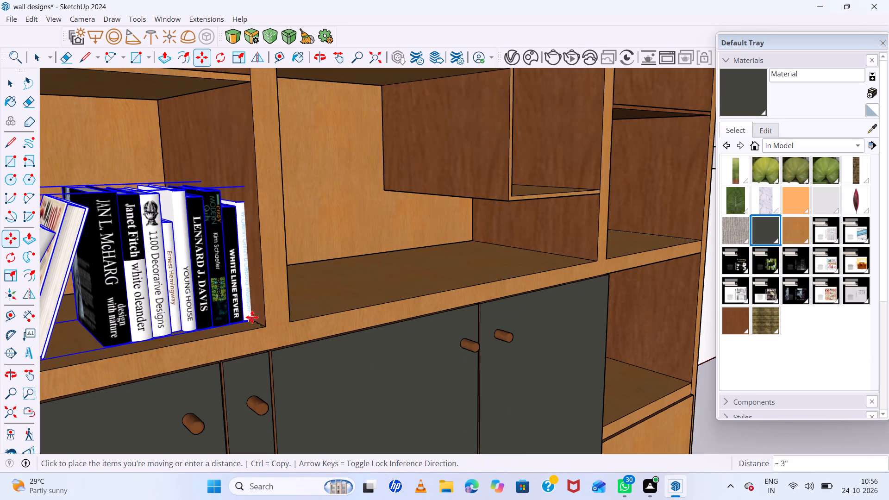
click(225, 325)
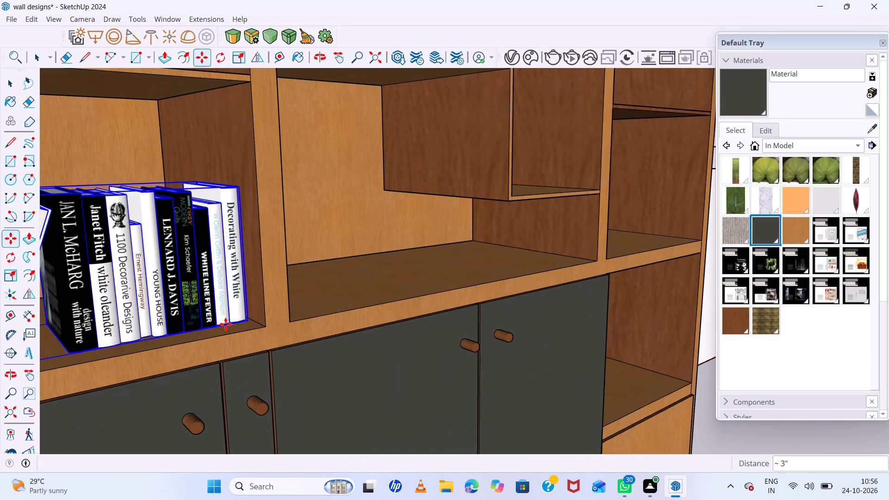
scroll(253, 320, down, 5)
middle_drag(262, 323, 203, 331)
middle_click(203, 331)
scroll(228, 310, up, 5)
click(236, 308)
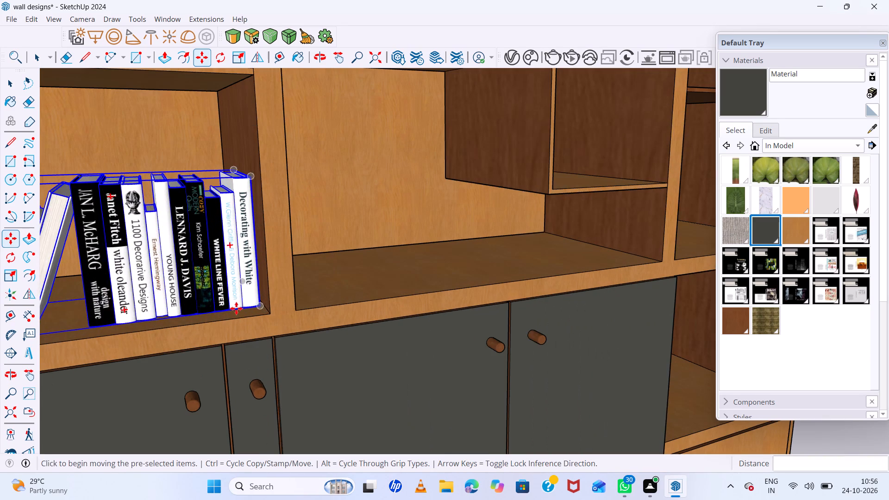
click(233, 290)
scroll(245, 303, down, 5)
scroll(310, 337, down, 8)
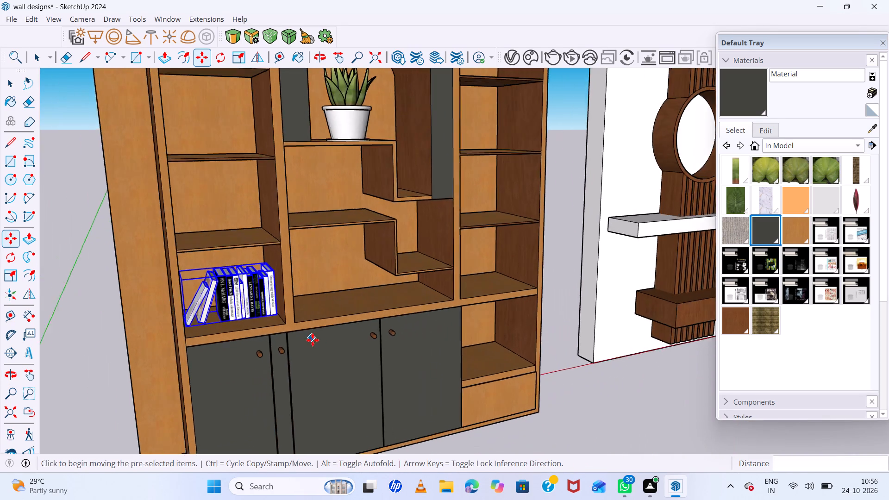
Deselect the books and examine their placement in the bookcase from several angles and distances.
middle_drag(321, 342, 292, 278)
key(space)
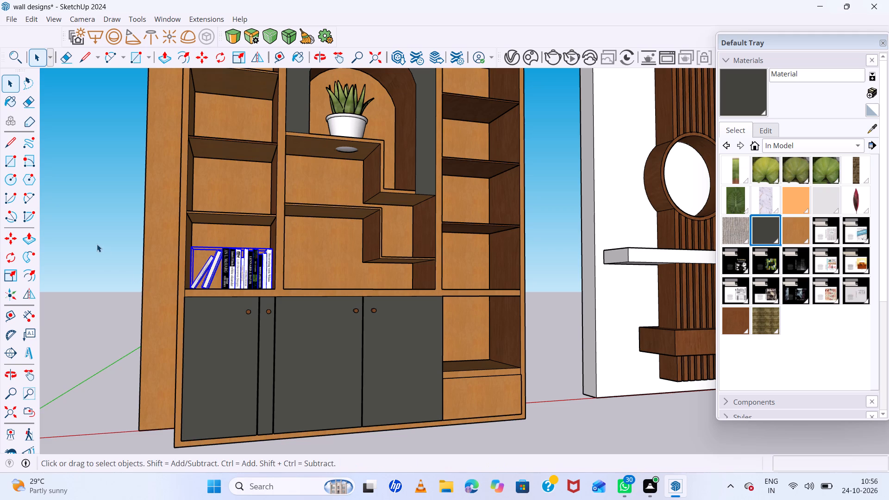
click(97, 244)
scroll(177, 256, up, 5)
scroll(186, 251, down, 10)
middle_drag(281, 289, 278, 322)
middle_click(278, 322)
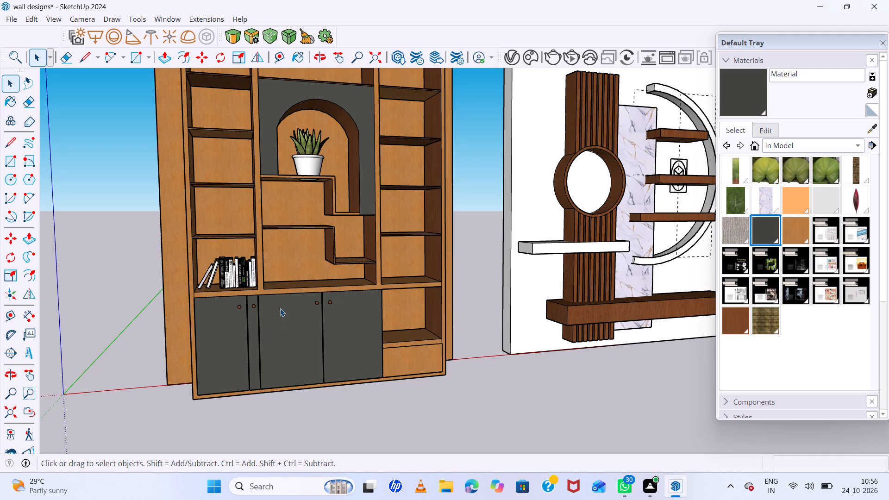
scroll(280, 308, up, 1)
scroll(280, 308, down, 9)
middle_drag(320, 327, 297, 290)
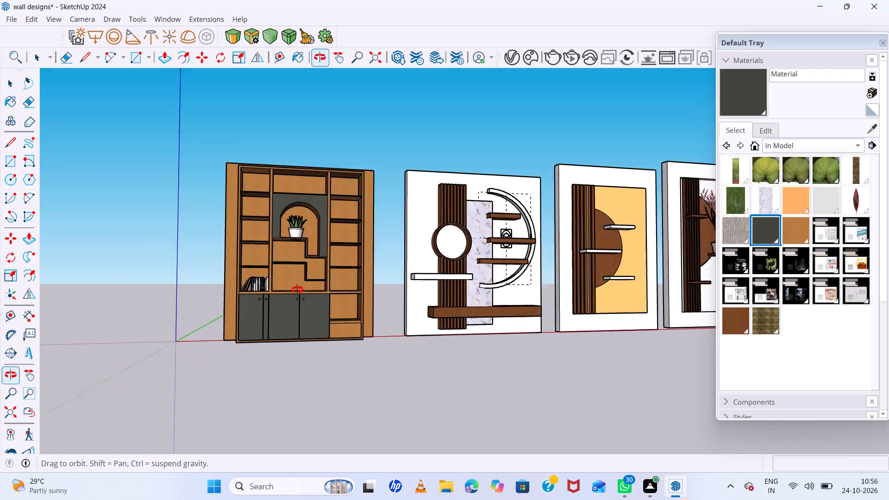
middle_drag(297, 290, 252, 293)
middle_click(252, 293)
middle_click(251, 293)
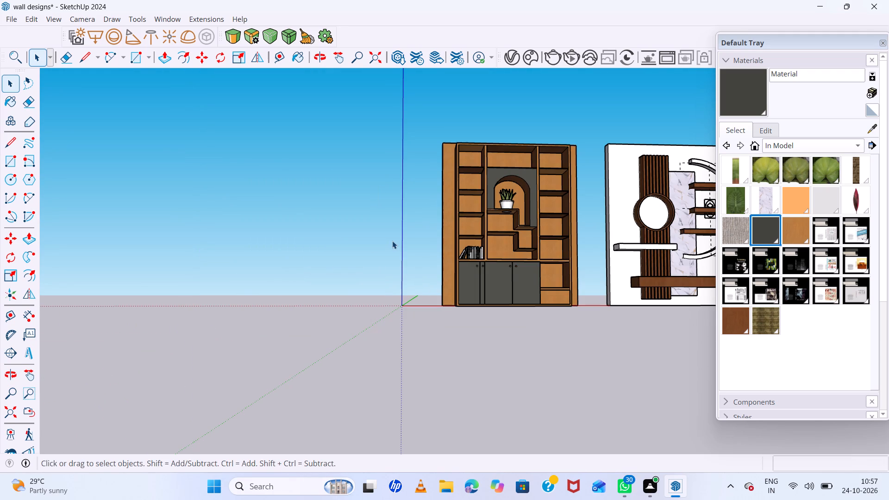
scroll(392, 241, up, 10)
scroll(345, 235, down, 6)
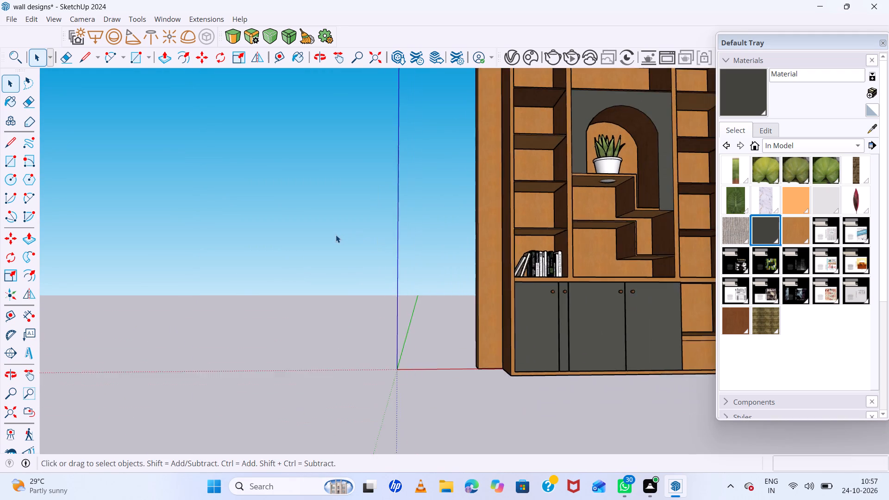
scroll(336, 235, down, 3)
scroll(406, 221, up, 7)
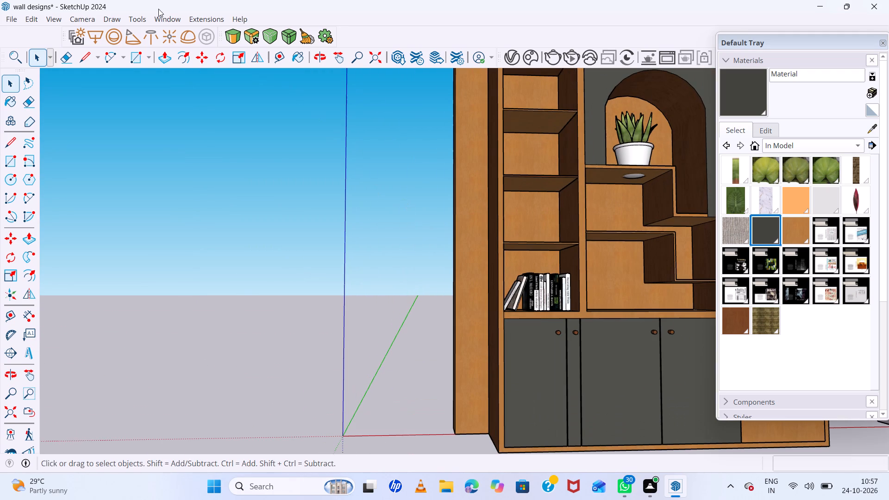
Reopen the 3D Warehouse and search it for books.
click(166, 17)
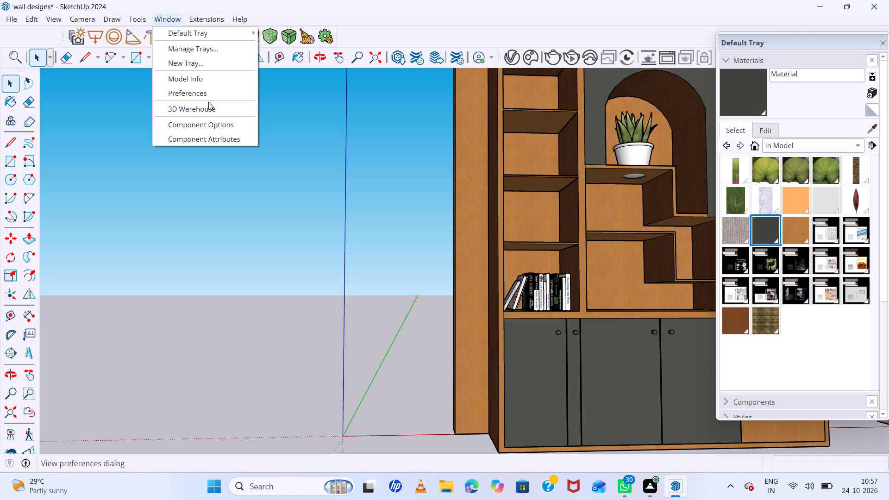
click(211, 107)
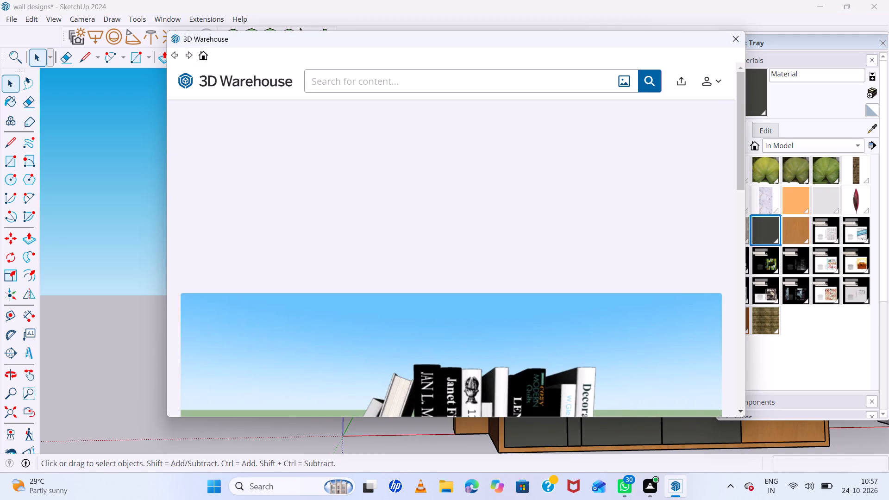
click(325, 84)
text(books)
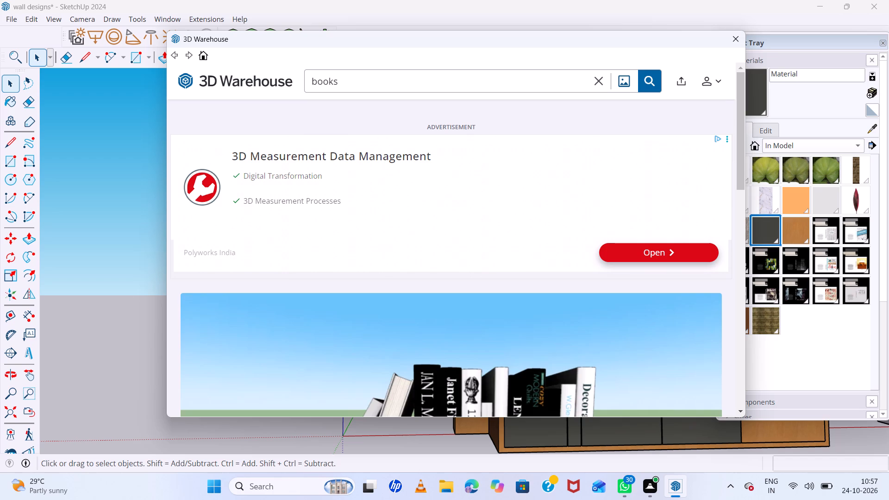
key(Return)
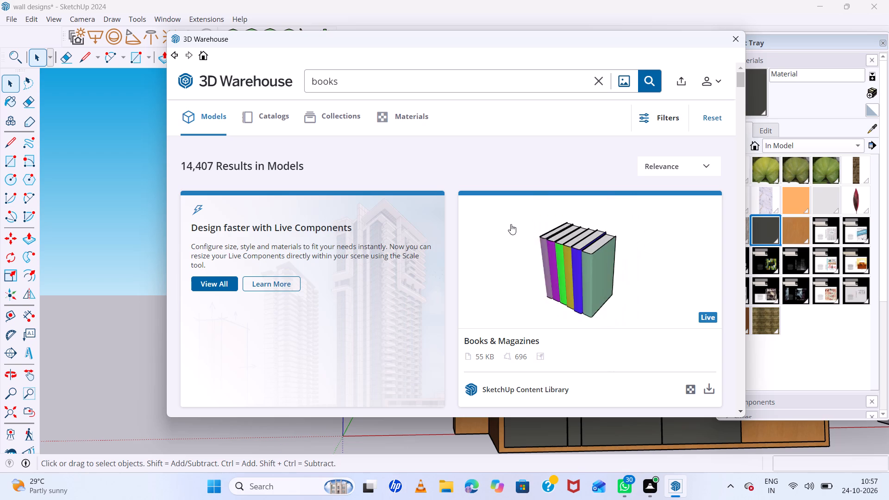
Browse the 3D Warehouse book results for a long upright row of books to fill a shelf.
scroll(503, 225, down, 14)
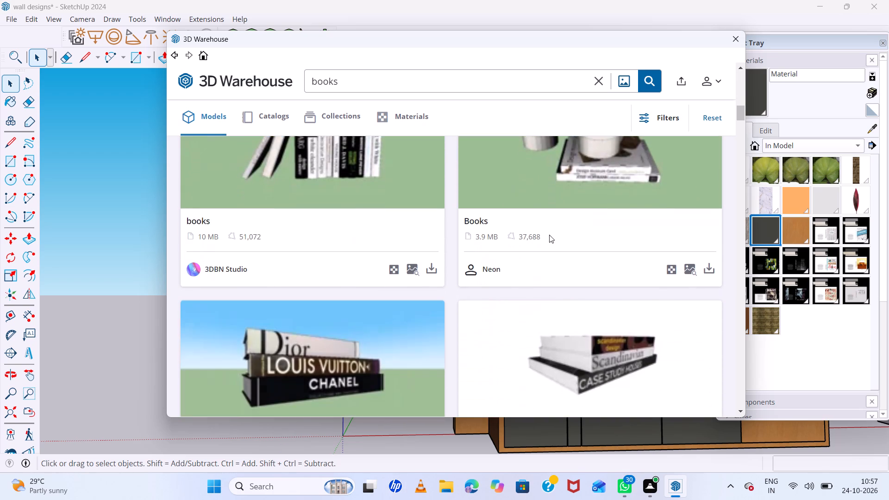
scroll(567, 237, up, 5)
scroll(567, 237, down, 11)
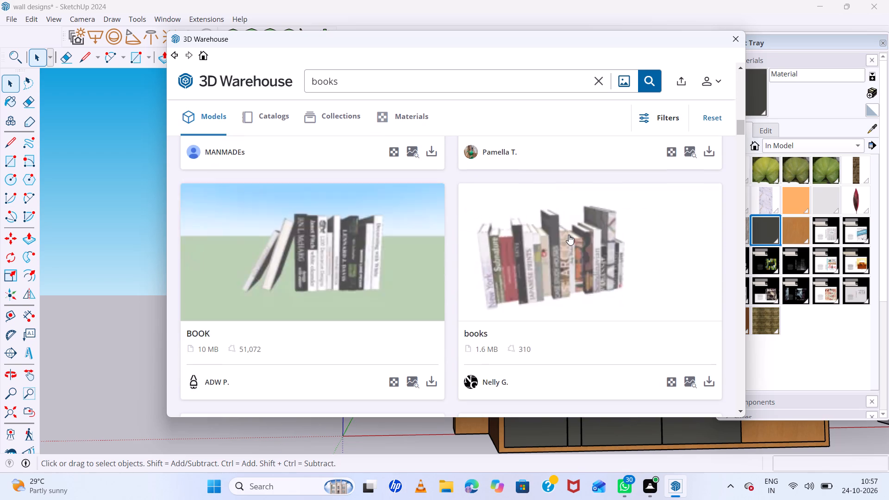
scroll(557, 254, down, 5)
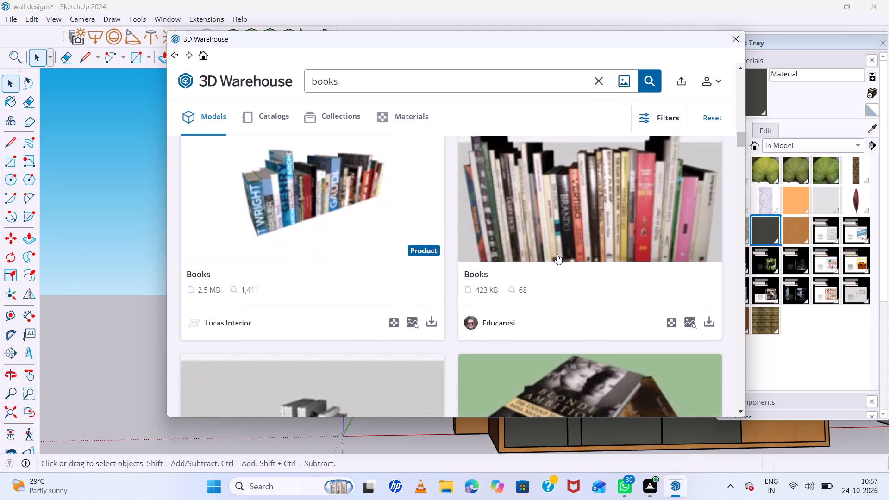
scroll(557, 254, down, 4)
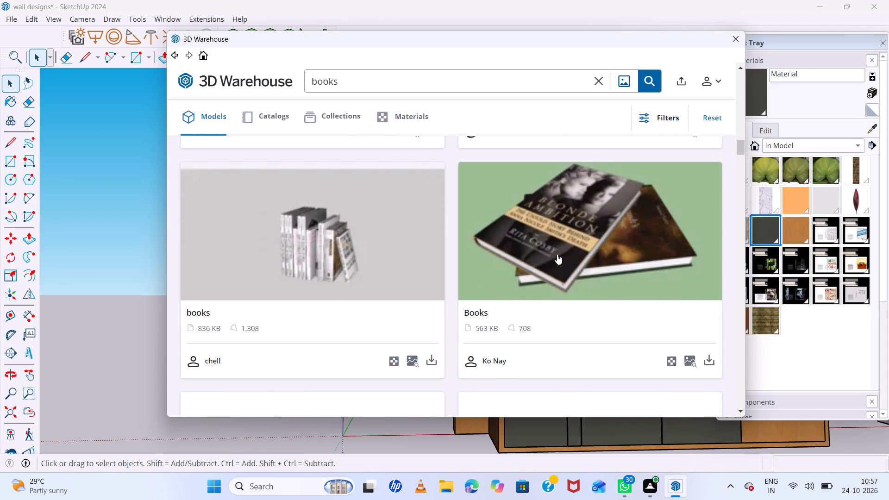
scroll(556, 257, up, 4)
scroll(556, 257, down, 5)
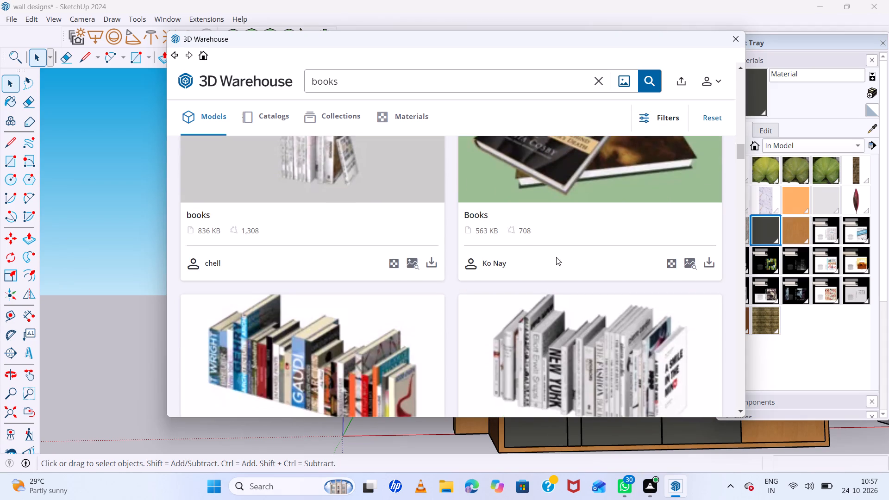
scroll(556, 257, down, 6)
scroll(558, 248, up, 3)
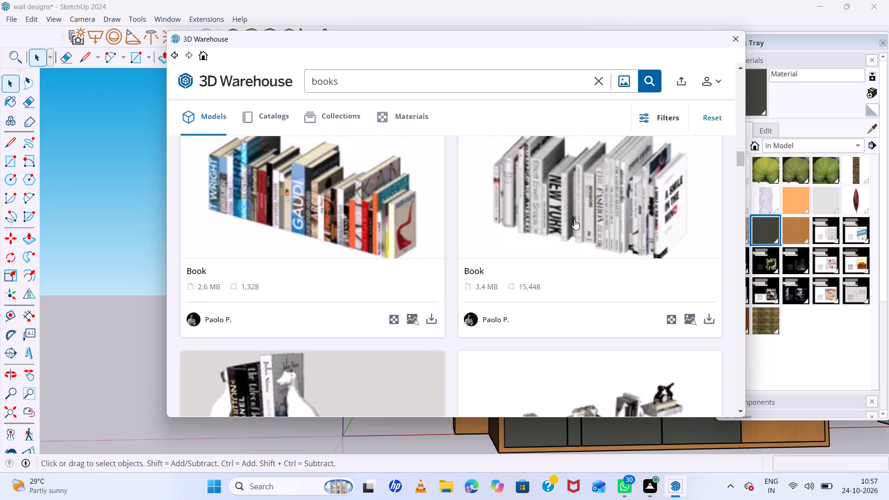
Load the 3.4 MB "Book" row with white spines directly into the model and place it on the ground beside the bookcase.
click(576, 217)
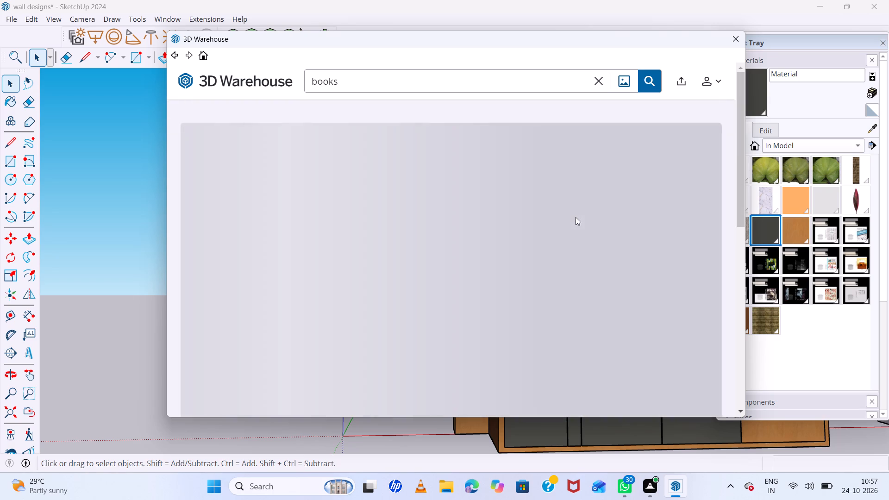
scroll(575, 219, down, 4)
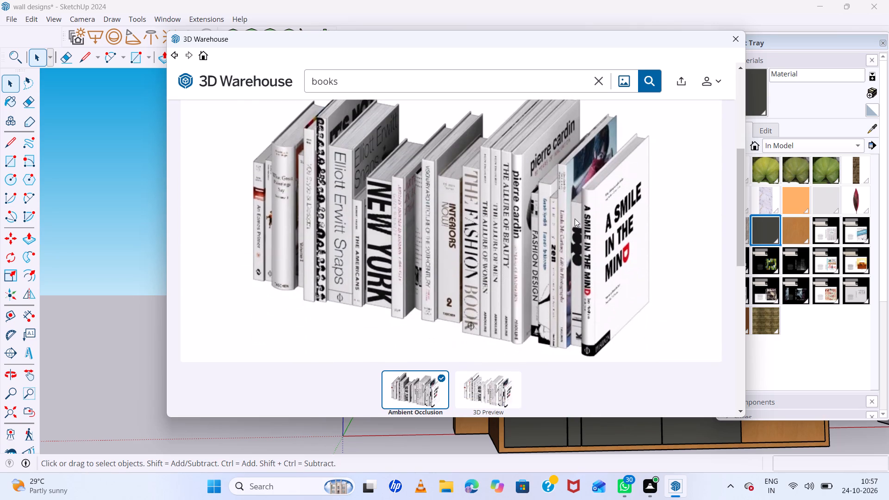
scroll(575, 219, down, 4)
click(614, 259)
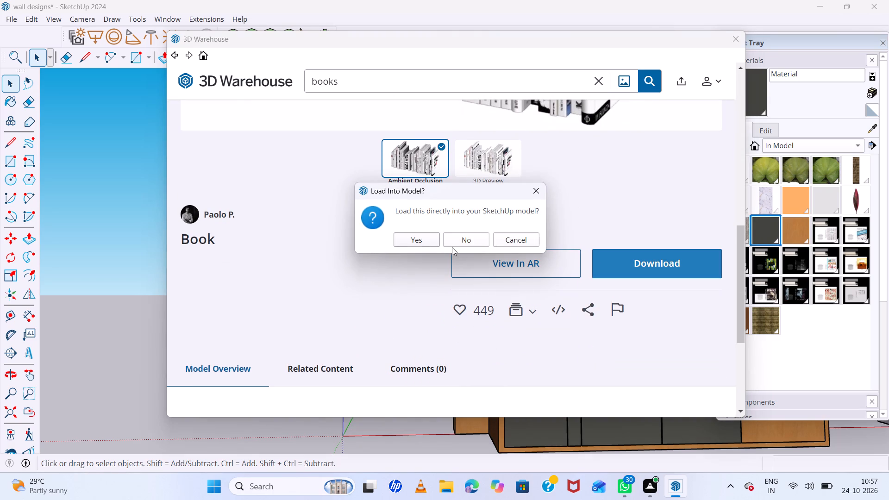
click(427, 241)
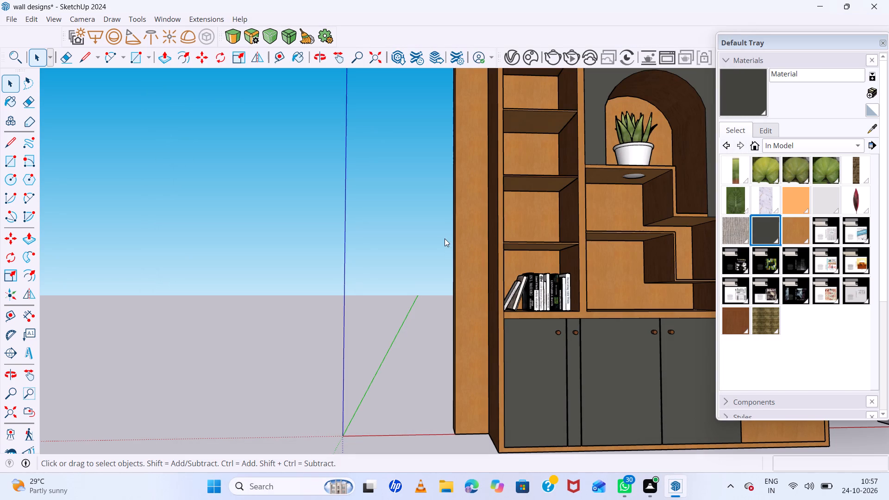
scroll(550, 232, down, 5)
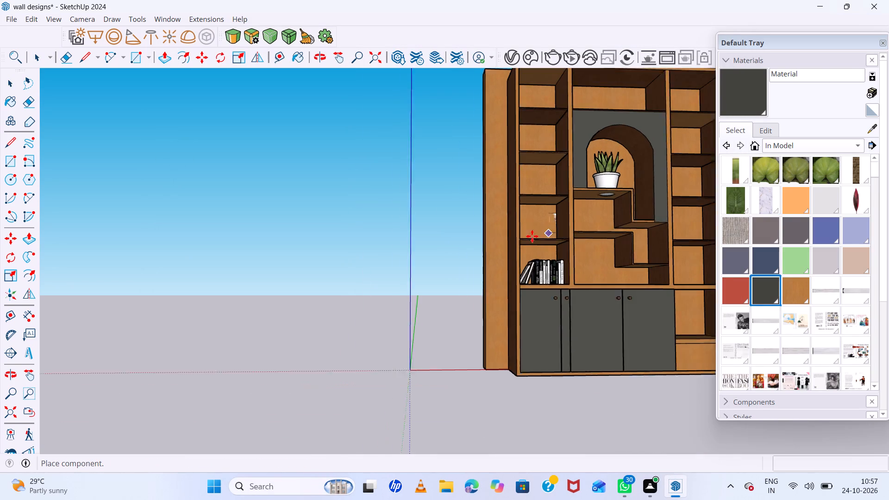
click(362, 356)
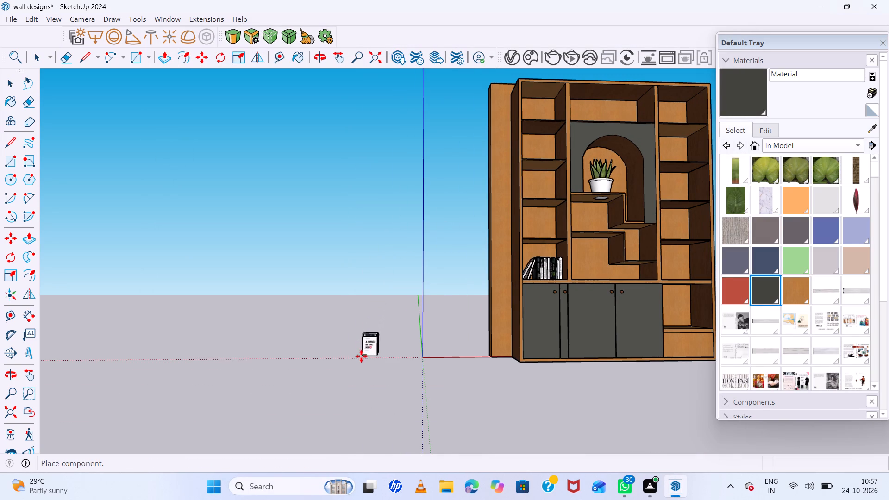
Rotate the new row of books 90° about the vertical axis so it runs parallel to the bookcase front.
scroll(369, 356, up, 11)
middle_drag(386, 362, 313, 456)
middle_click(313, 456)
scroll(414, 338, up, 5)
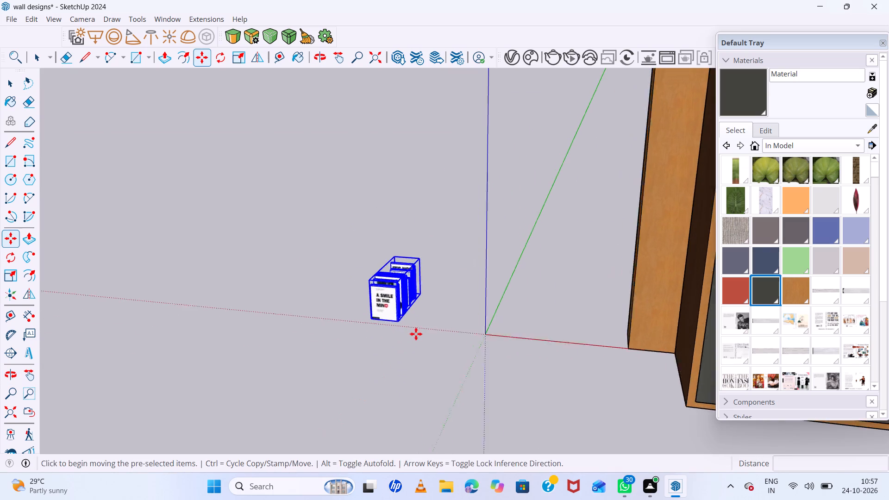
scroll(403, 314, up, 5)
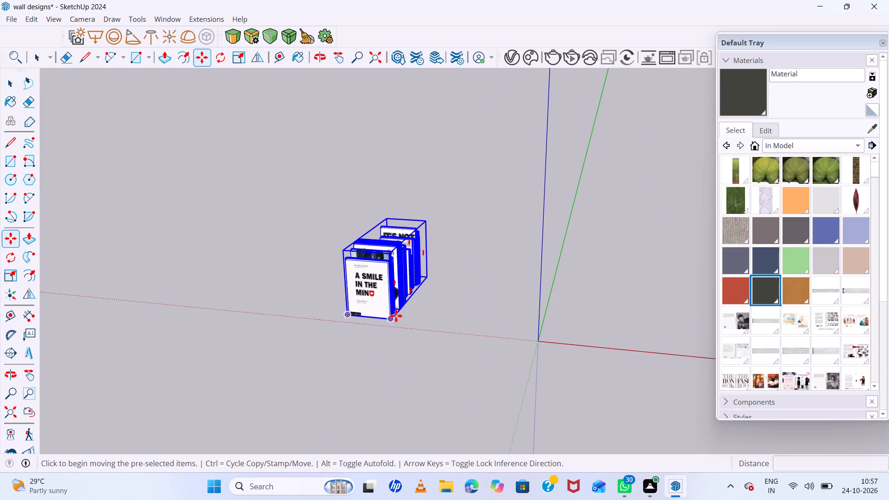
key(q)
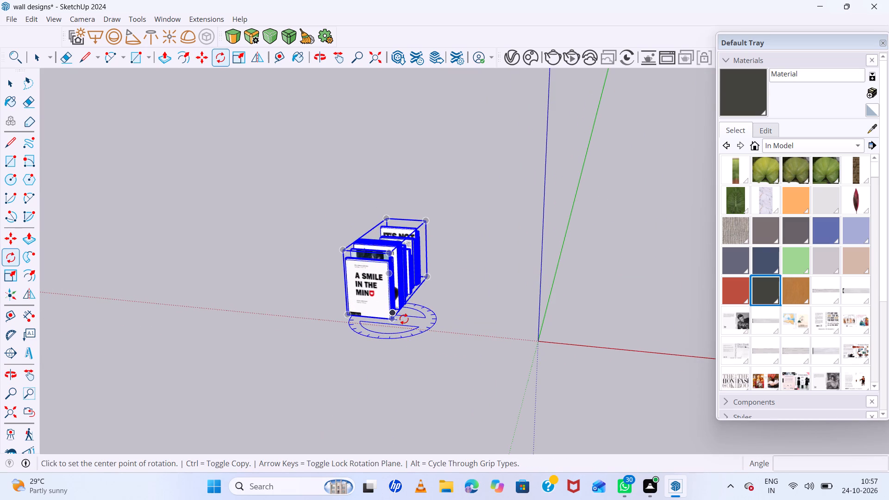
click(404, 318)
click(578, 329)
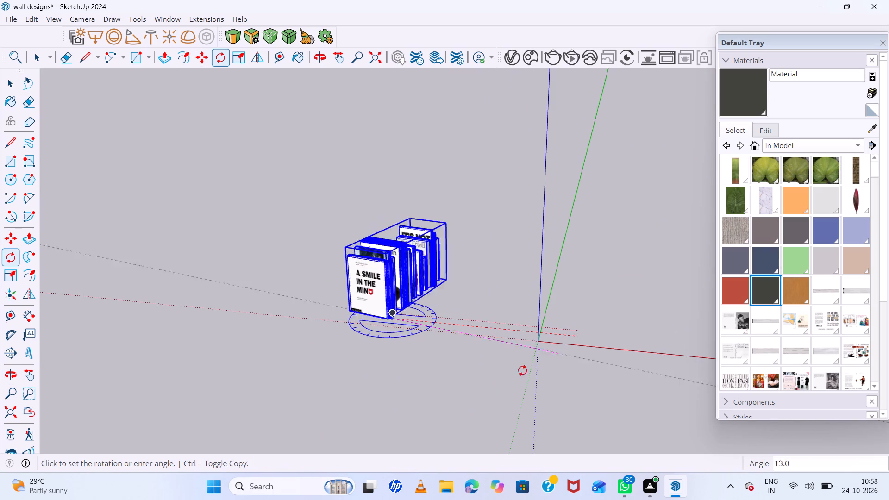
text(90)
key(Return)
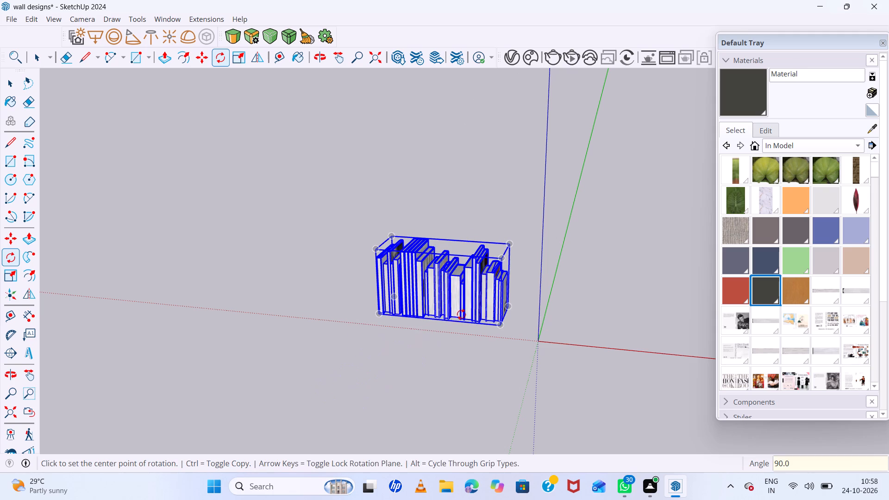
Flip the books front to back across the red plane, offset about 7", so their spines face forward.
click(27, 299)
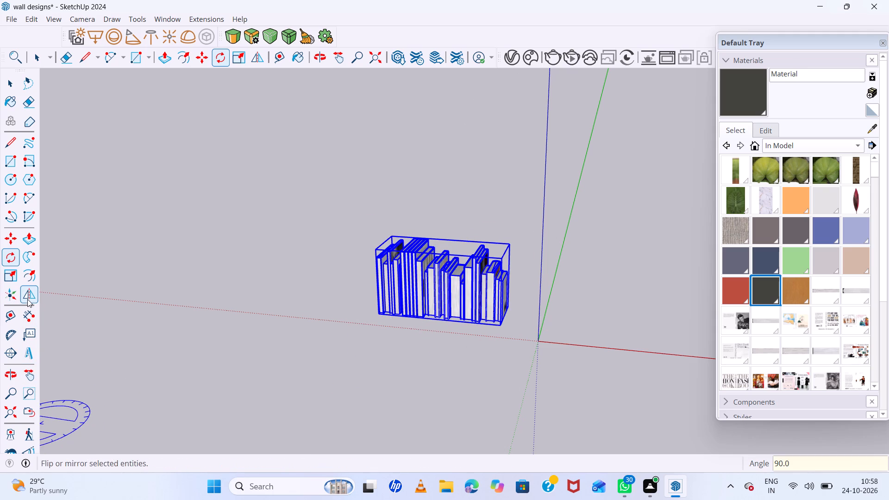
drag(526, 240, 527, 240)
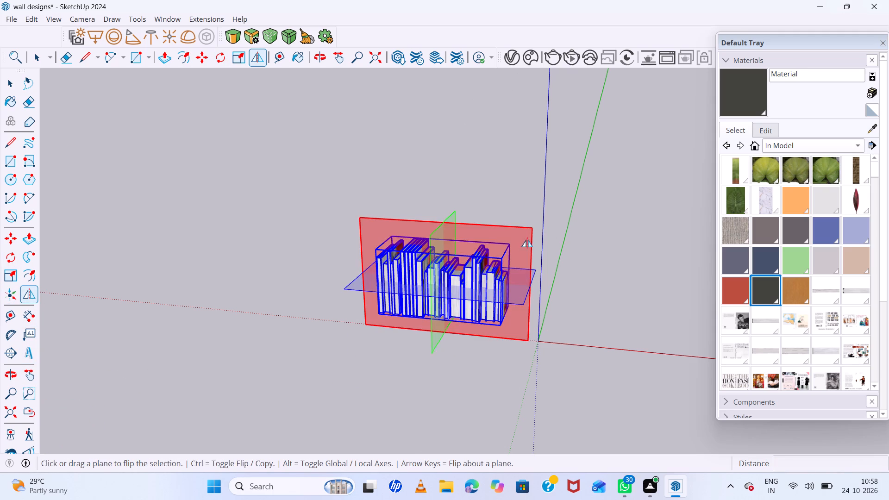
drag(527, 240, 534, 230)
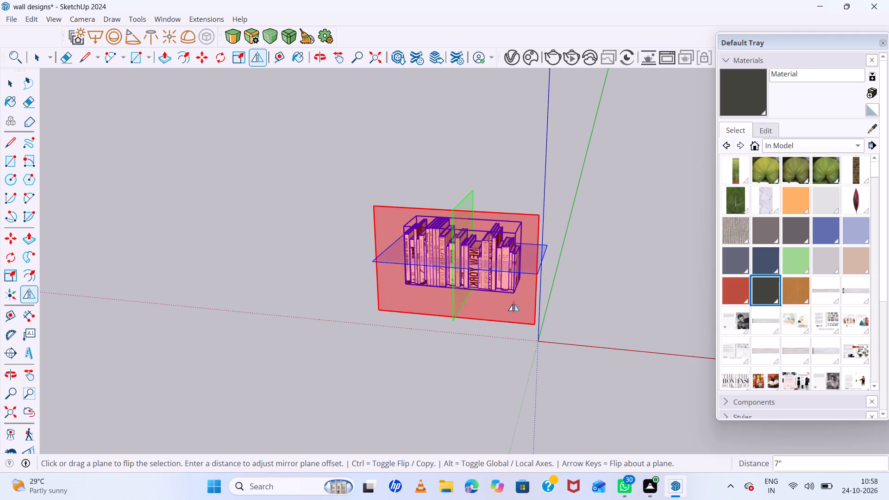
Move the books by their lower front corner onto the shelf above the arch, near its left divider.
key(m)
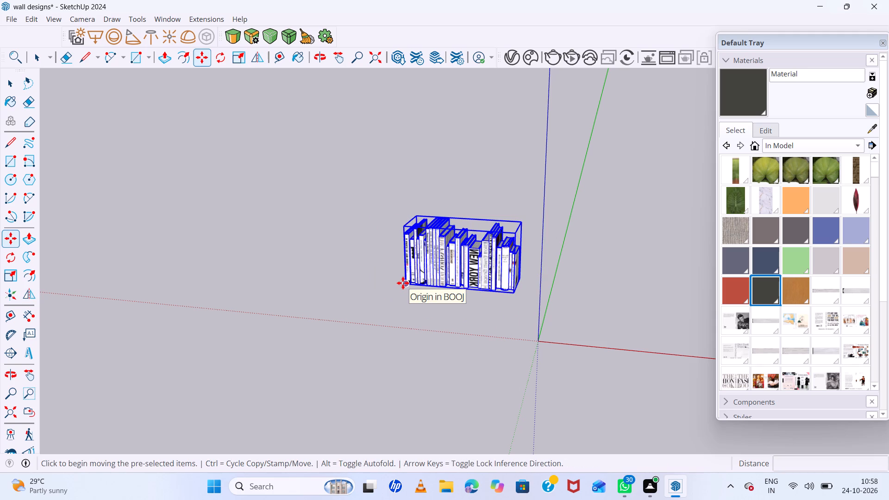
click(403, 283)
scroll(411, 296, down, 12)
scroll(421, 319, down, 13)
scroll(540, 249, up, 6)
scroll(509, 207, up, 4)
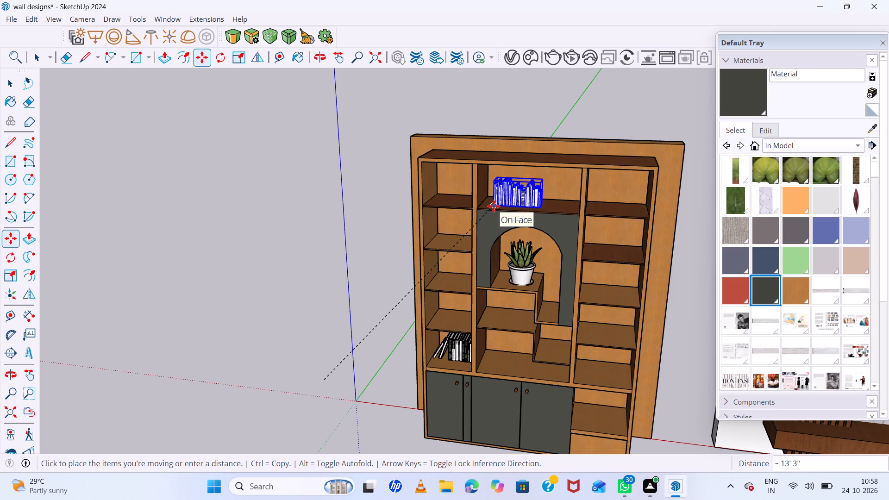
scroll(494, 206, up, 16)
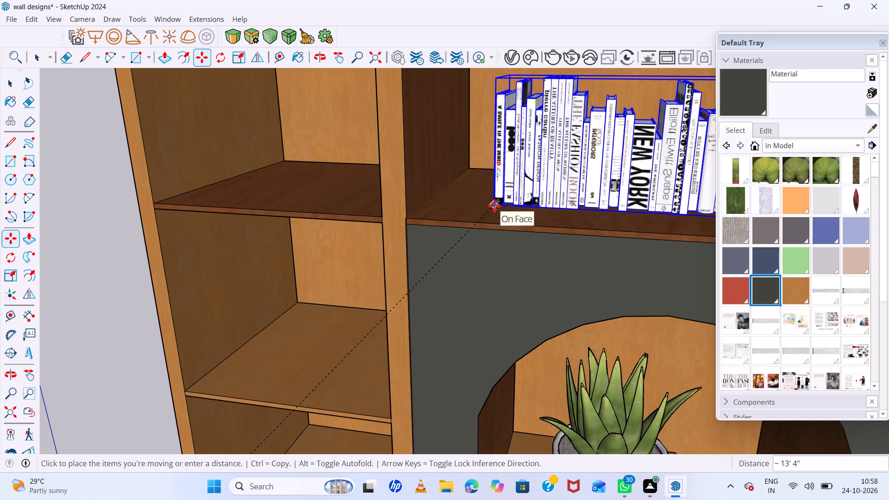
click(441, 212)
Scale the row of books lengthwise by about 2.04 so it extends toward the shelf's right divider.
scroll(443, 212, down, 6)
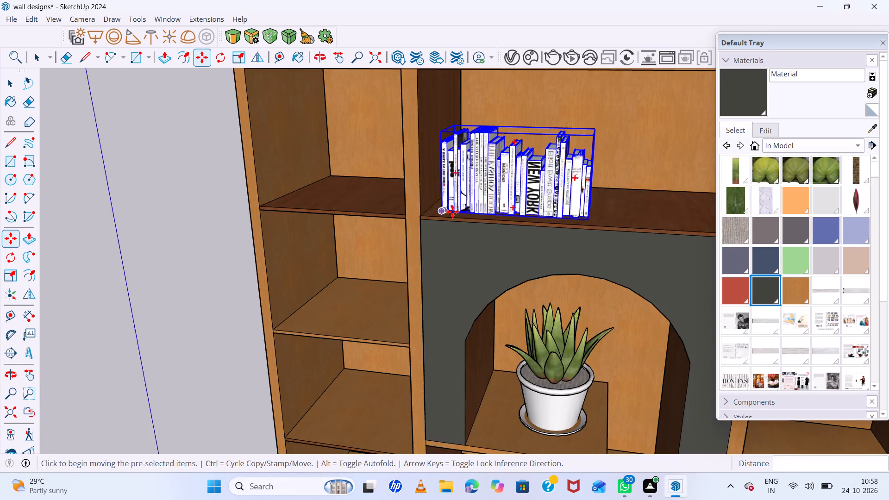
scroll(452, 212, down, 5)
scroll(534, 191, up, 15)
middle_drag(552, 197, 576, 166)
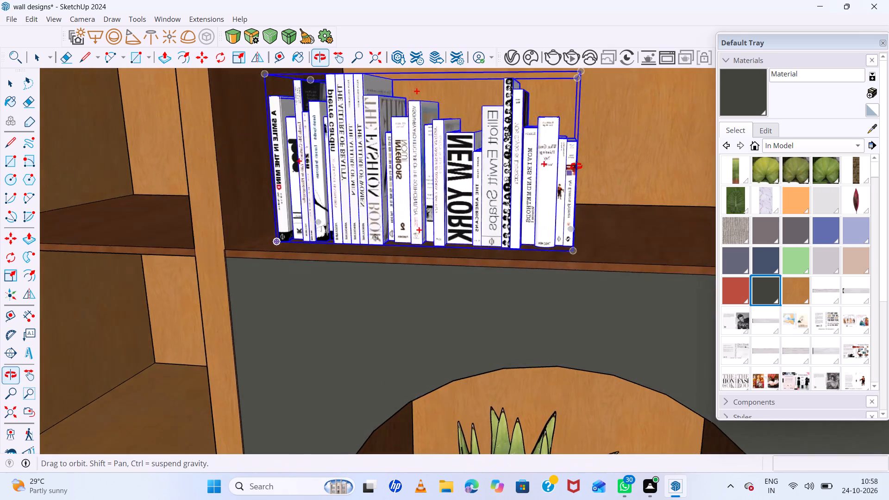
middle_drag(576, 166, 581, 160)
middle_click(581, 160)
scroll(484, 187, down, 11)
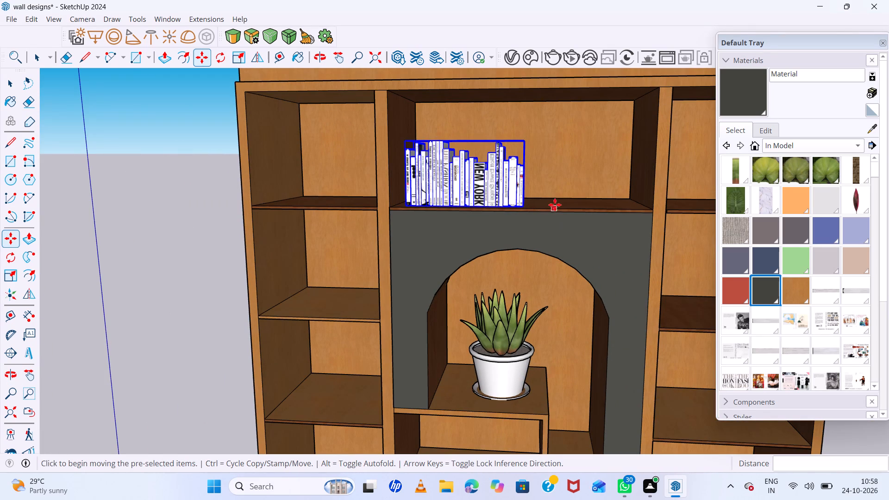
key(s)
scroll(540, 194, up, 5)
middle_drag(544, 185, 451, 204)
middle_click(451, 204)
click(478, 165)
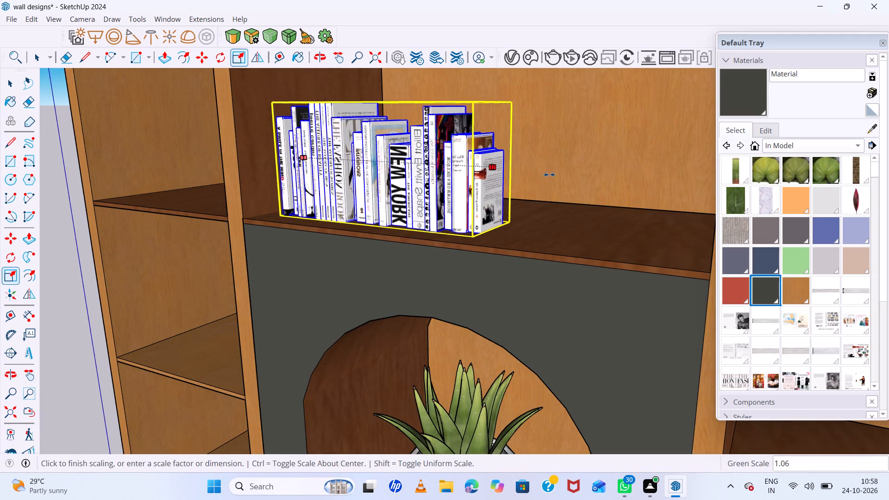
scroll(557, 177, down, 9)
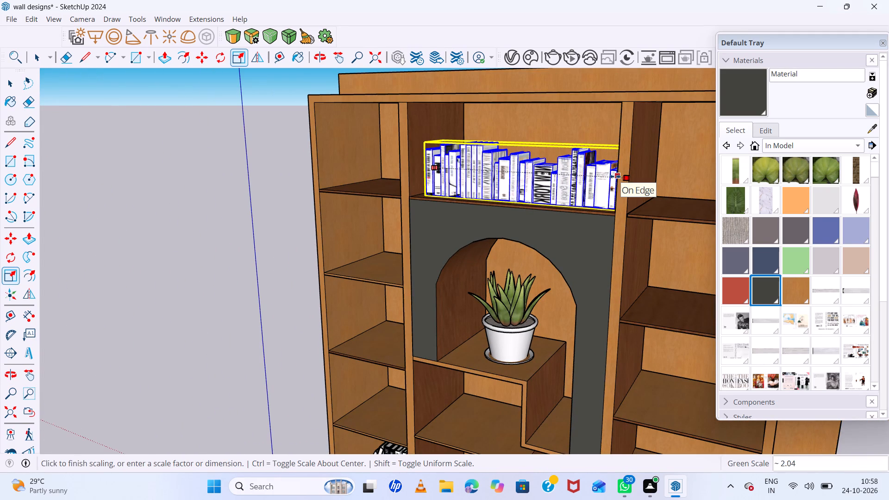
click(615, 176)
Scale the books' depth on the top shelf to roughly double along the red scale direction.
scroll(495, 181, down, 5)
middle_drag(510, 194, 715, 244)
middle_click(718, 244)
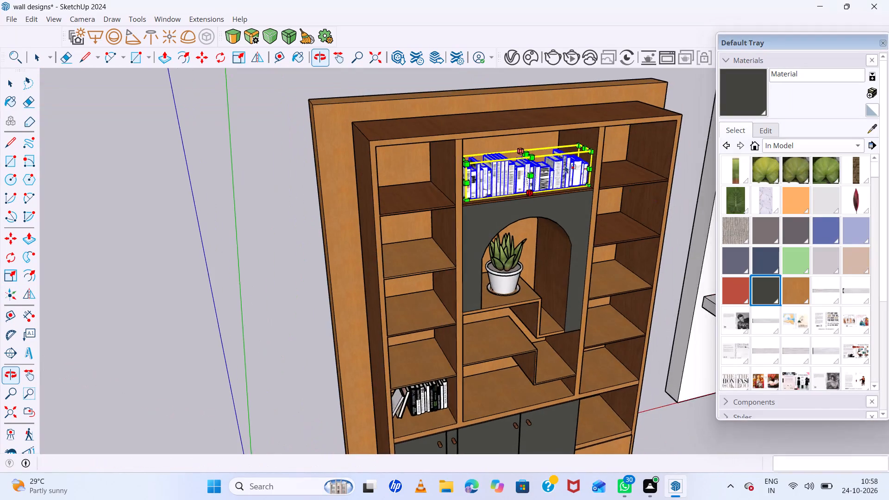
scroll(559, 160, up, 15)
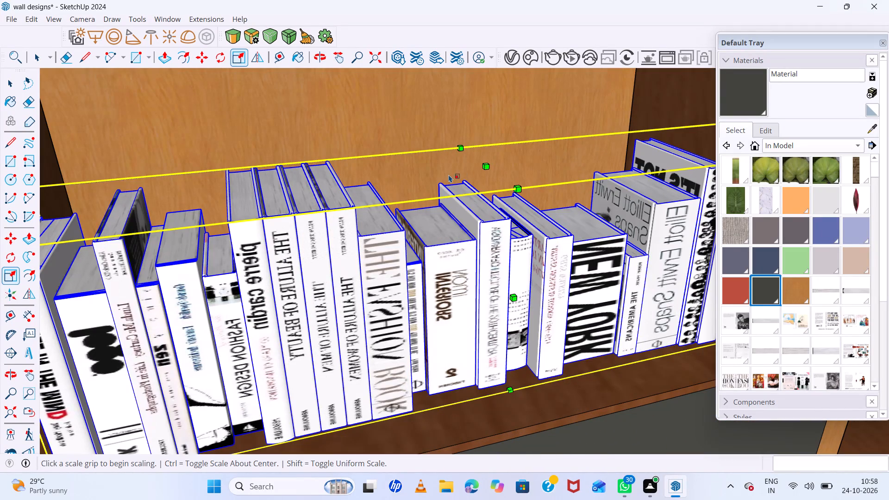
scroll(450, 175, down, 4)
click(490, 244)
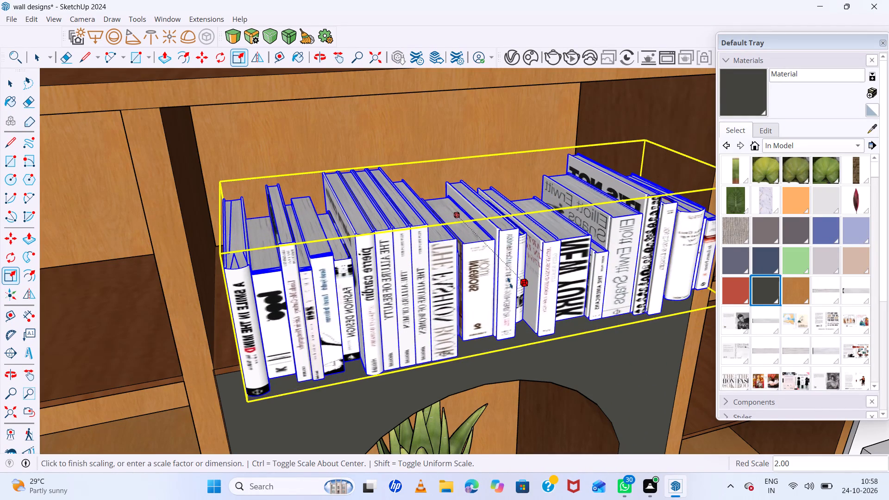
click(510, 283)
Move the stretched books back about 7" so they sit within the shelf above the arch, and check their placement.
scroll(408, 236, down, 6)
middle_drag(559, 284, 548, 248)
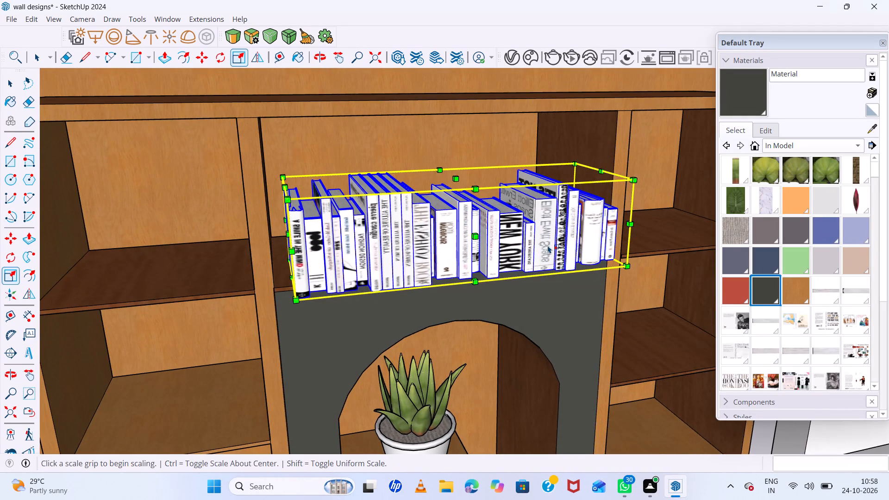
key(m)
click(631, 268)
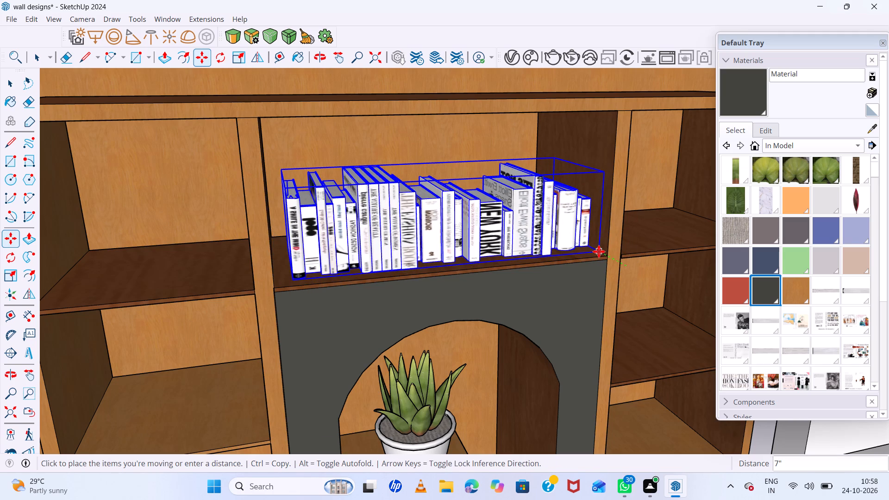
click(597, 251)
scroll(452, 233, down, 5)
middle_drag(541, 276, 529, 201)
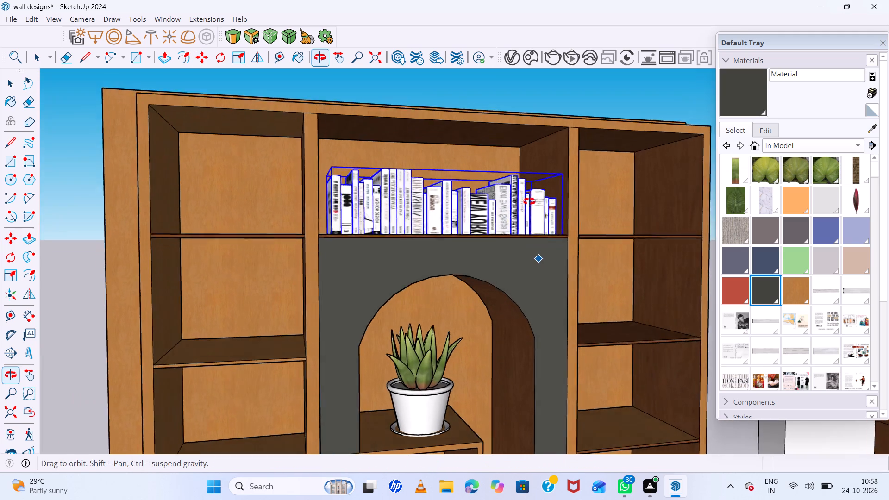
middle_drag(529, 201, 525, 194)
middle_drag(523, 193, 512, 187)
key(space)
middle_drag(439, 174, 416, 268)
middle_click(416, 268)
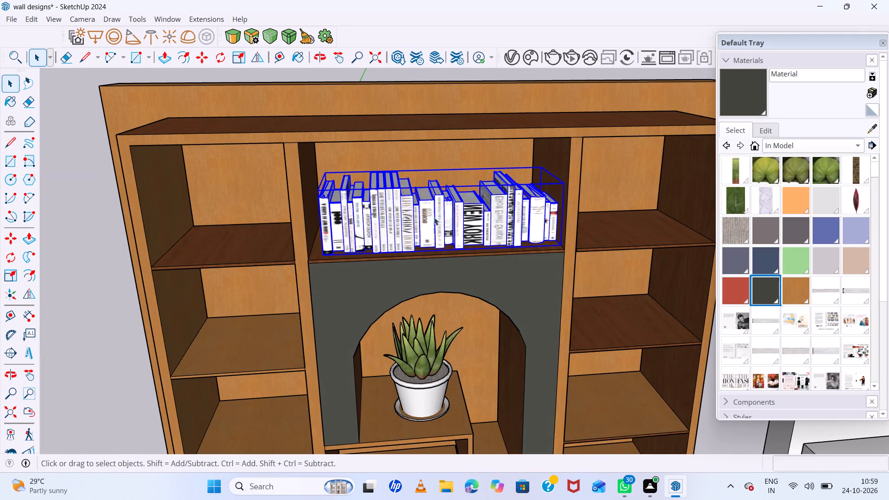
Scale the row of books above the arch taller along the blue direction so it fills more of the shelf's height.
key(s)
click(438, 176)
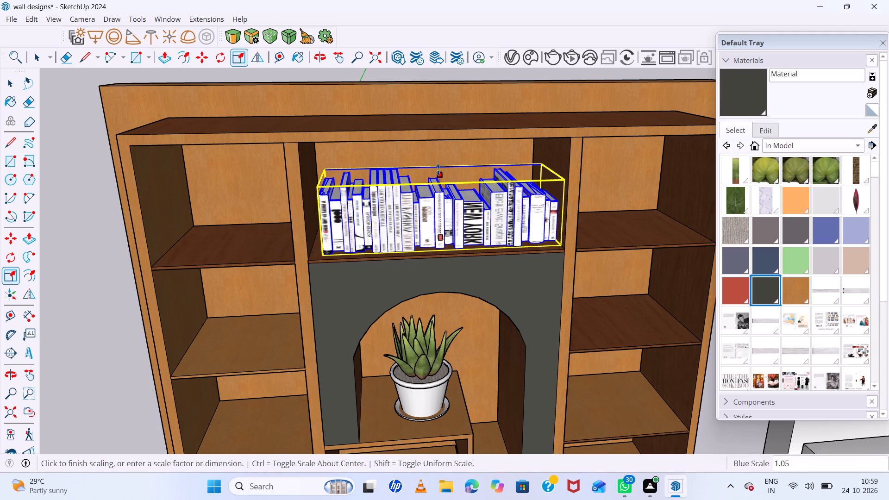
click(438, 152)
scroll(405, 222, down, 9)
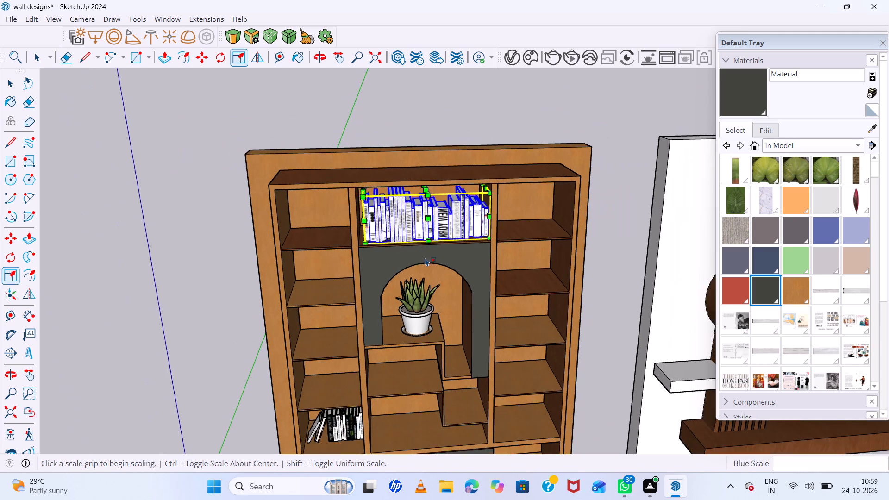
middle_drag(426, 256, 425, 186)
middle_click(425, 184)
key(space)
click(471, 119)
Examine the bookcase from the front and from an angle to check how the books and plant sit in their niches.
scroll(476, 168, up, 5)
middle_drag(554, 242, 493, 224)
middle_click(493, 224)
scroll(493, 224, down, 10)
middle_drag(532, 287, 539, 305)
middle_click(539, 305)
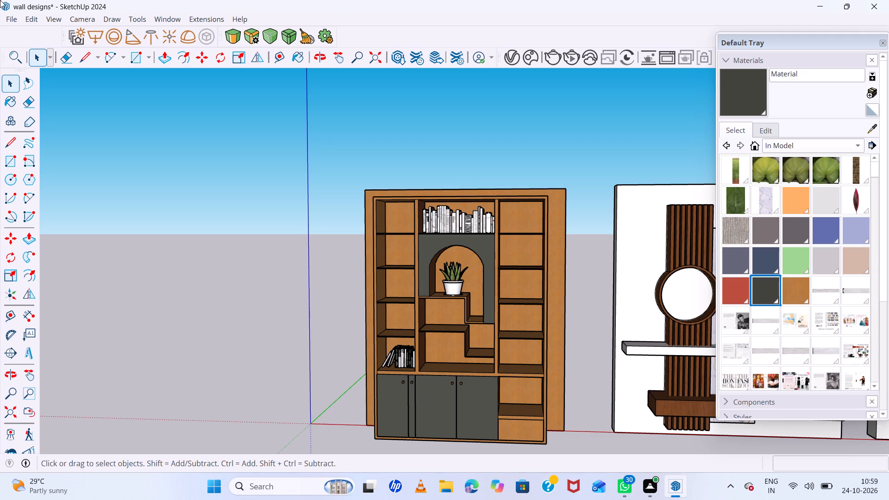
scroll(417, 289, up, 5)
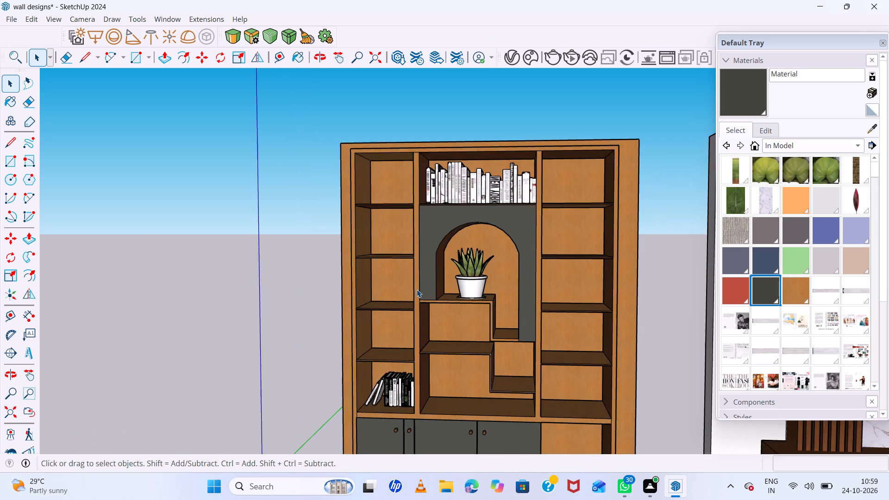
scroll(417, 289, up, 6)
middle_drag(596, 331, 737, 371)
scroll(429, 271, down, 9)
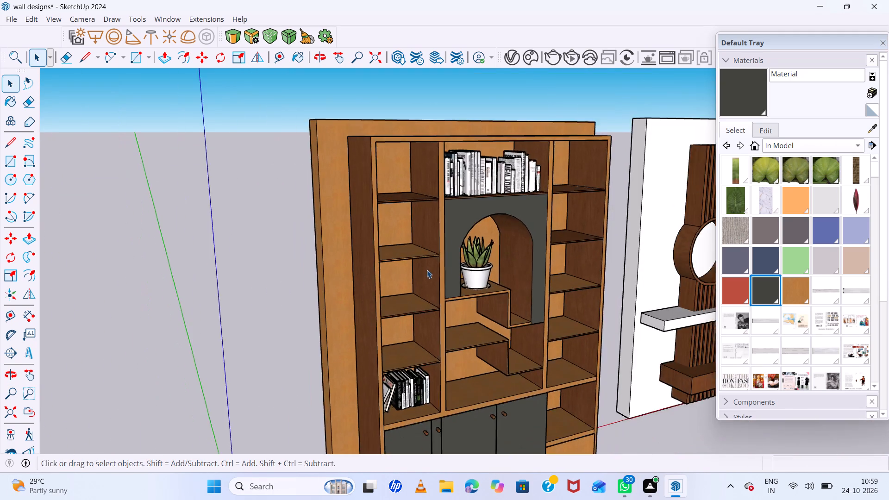
scroll(427, 270, down, 7)
middle_drag(563, 319, 447, 272)
middle_click(447, 272)
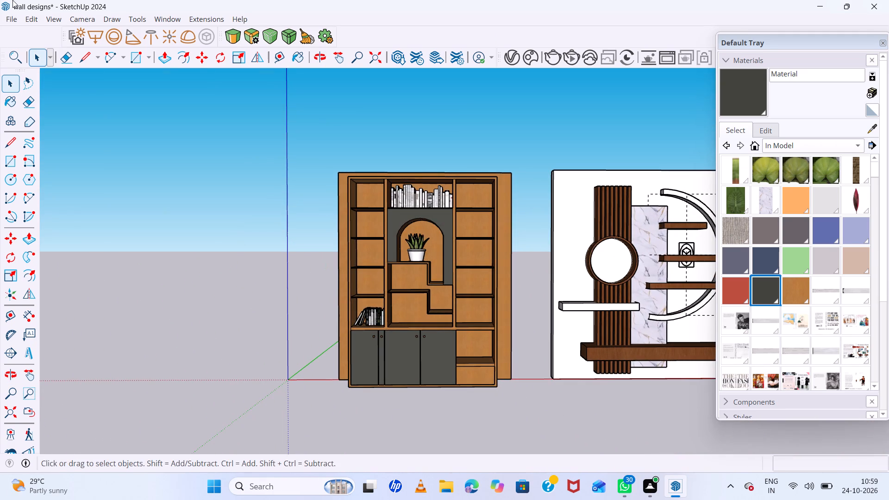
Import the reference image img1.jpeg, place it upright beside the bookcase on the side away from the wall shelving, and compare the two.
click(14, 18)
click(76, 176)
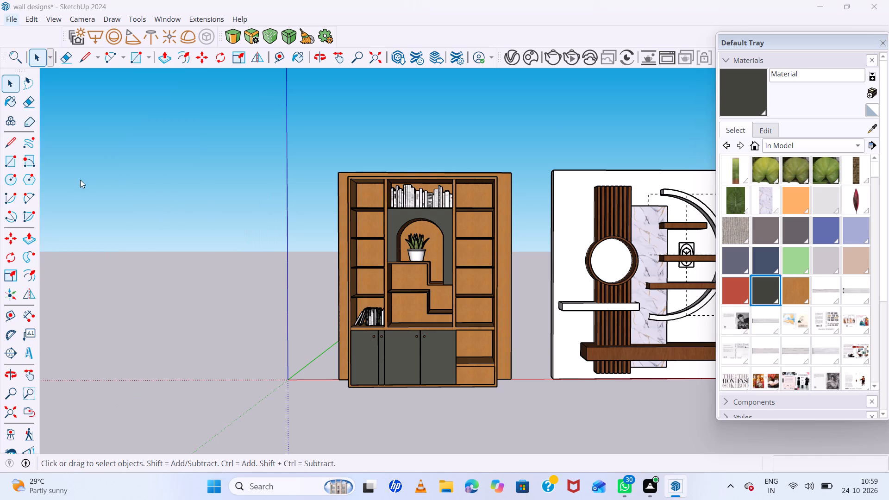
click(142, 174)
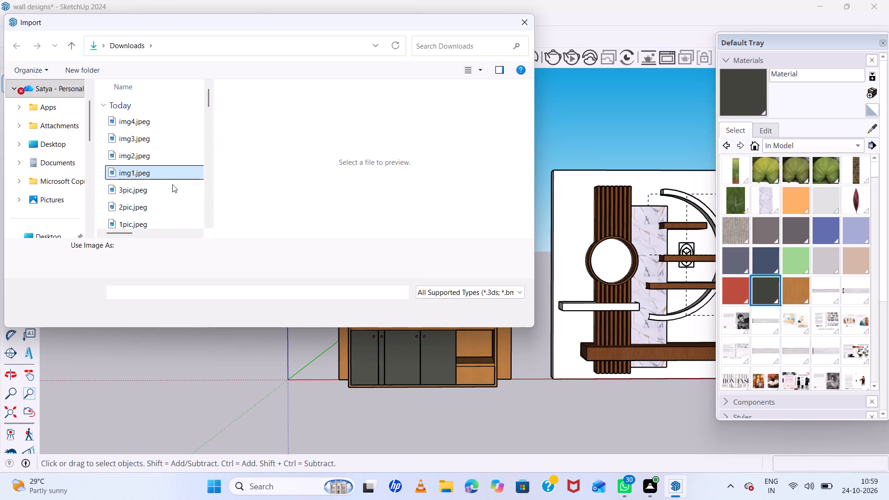
click(438, 309)
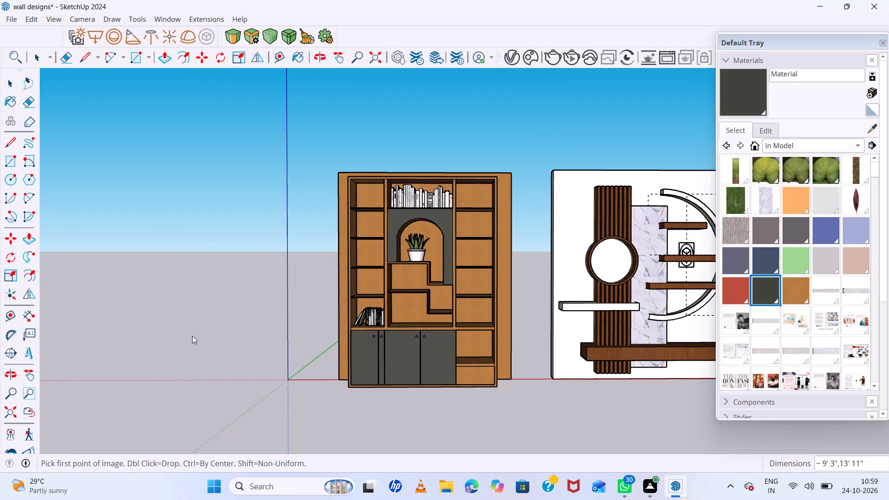
click(130, 380)
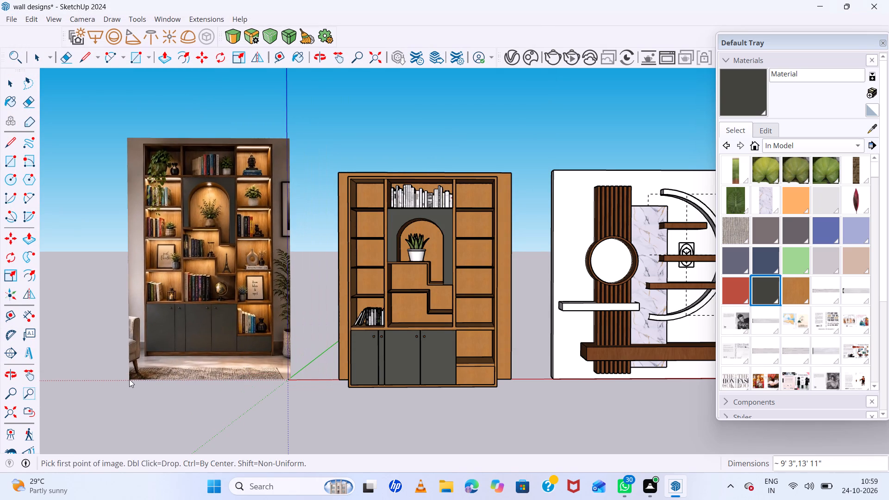
click(289, 255)
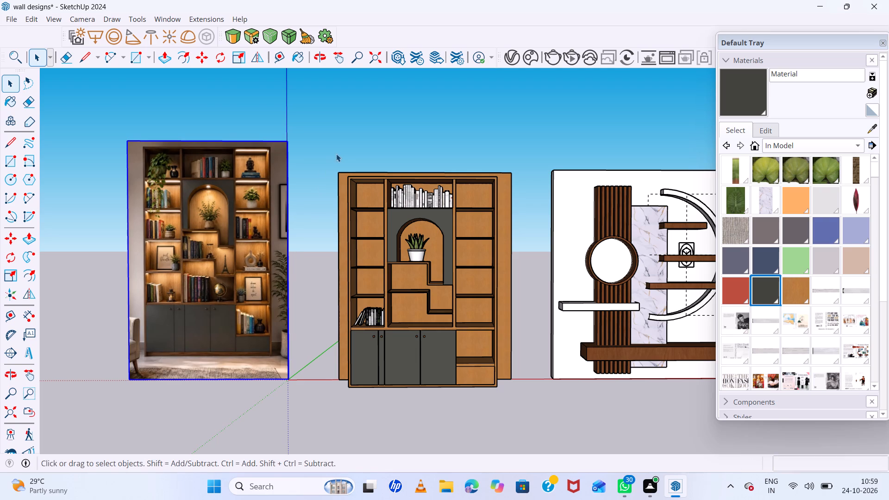
click(345, 148)
scroll(283, 188, up, 2)
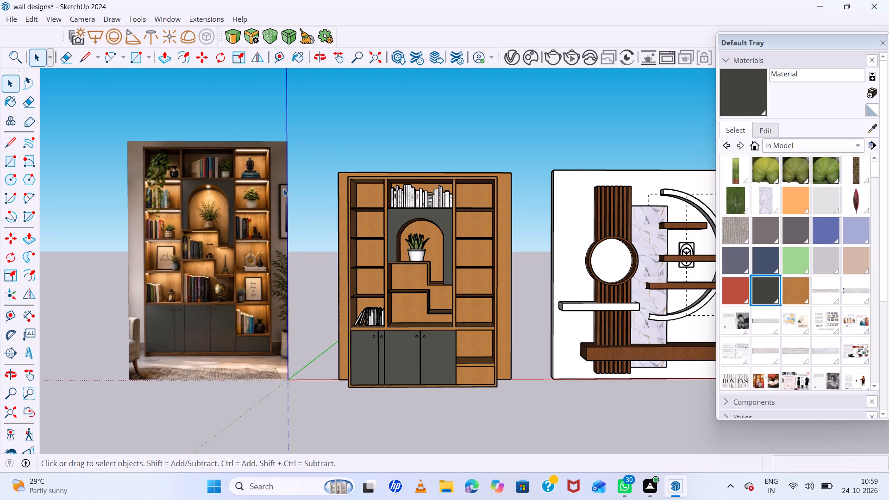
scroll(283, 188, up, 8)
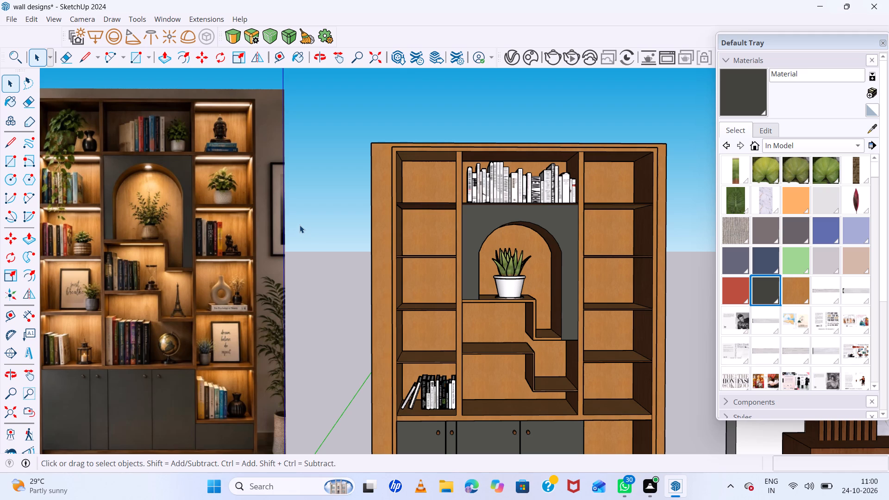
scroll(300, 225, down, 3)
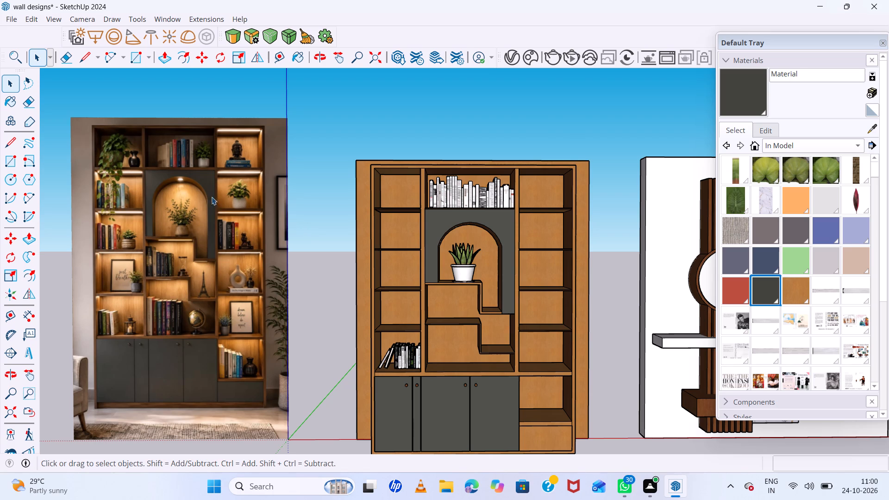
Search the 3D Warehouse for "pot plants".
click(171, 19)
double_click(207, 104)
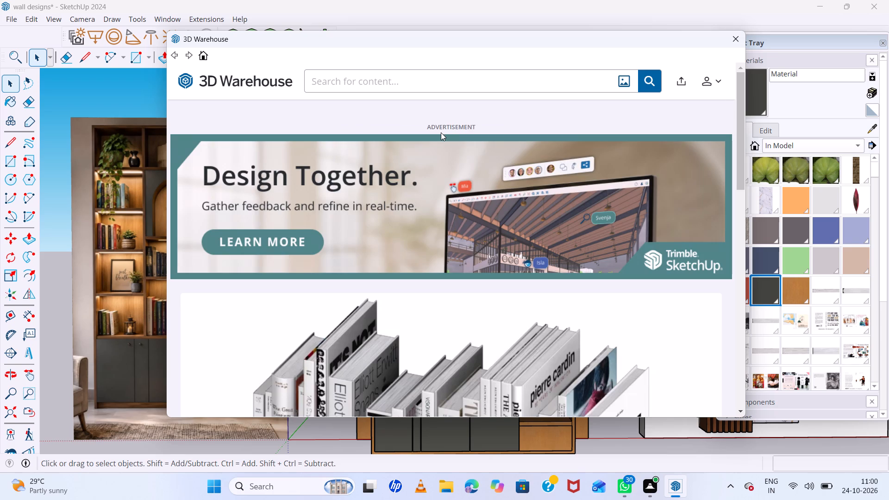
click(530, 77)
text(pot plants)
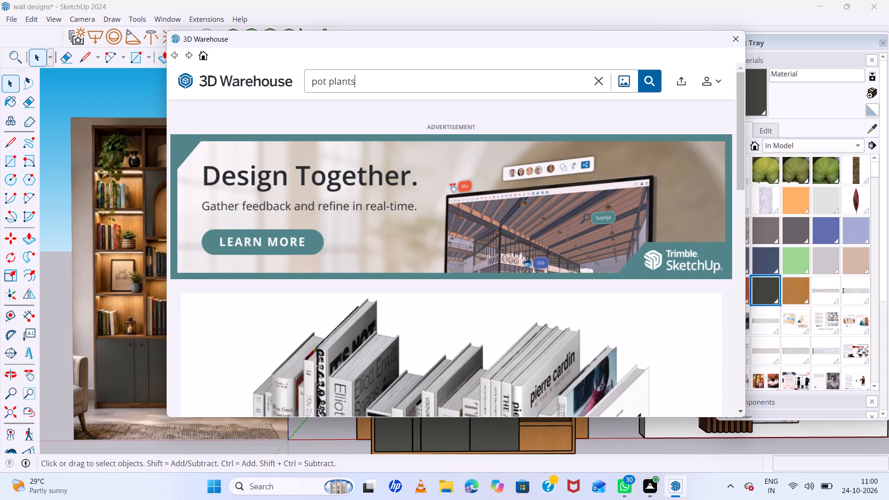
key(Return)
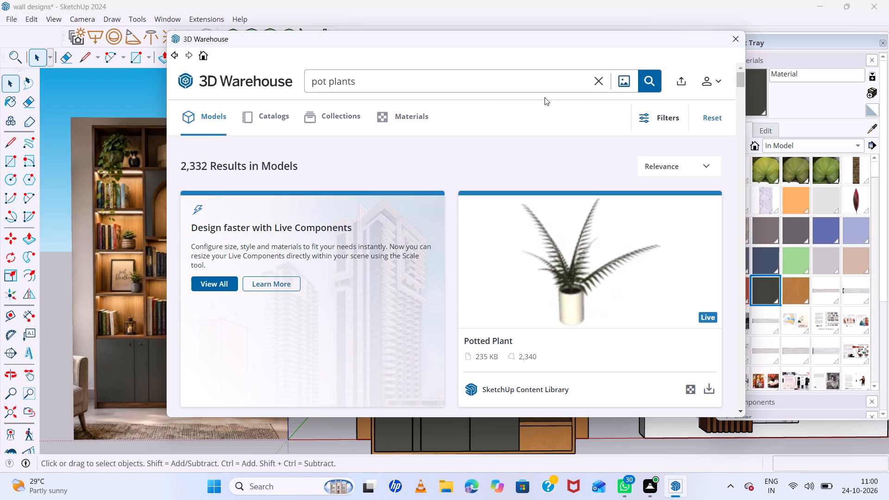
Browse the pot plant models for one that resembles the trailing plant in the reference image.
scroll(471, 191, down, 5)
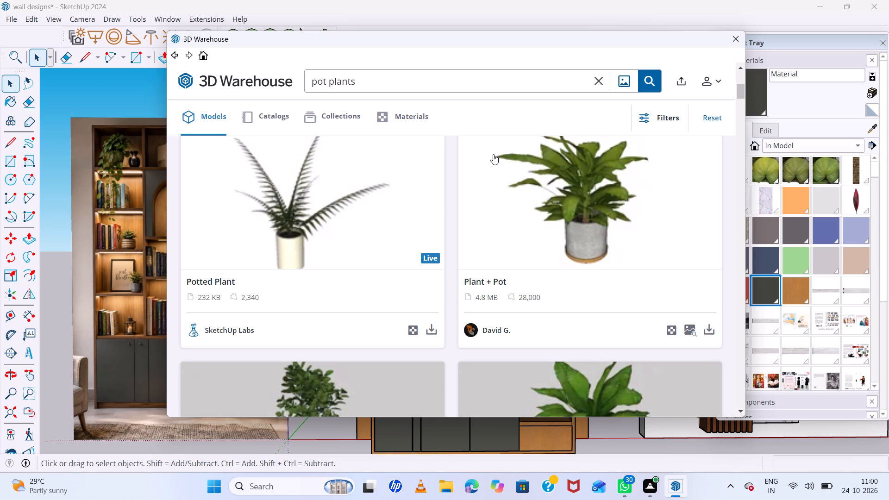
scroll(519, 192, down, 2)
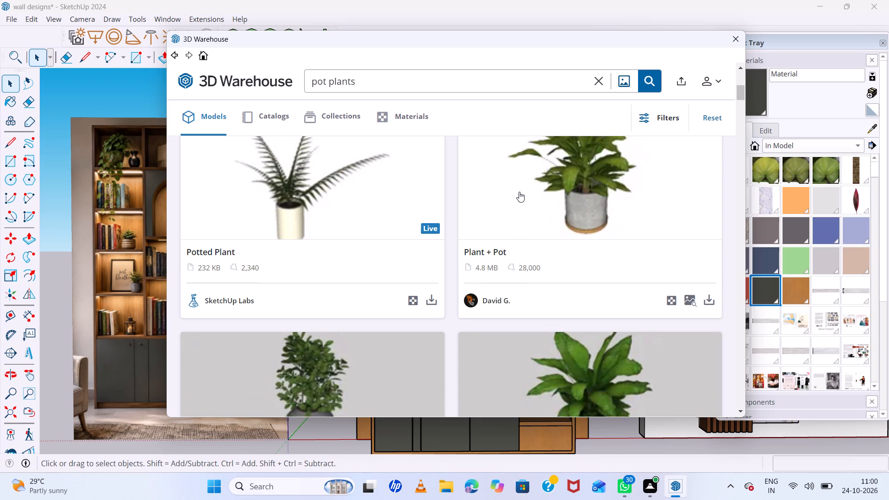
scroll(519, 192, down, 9)
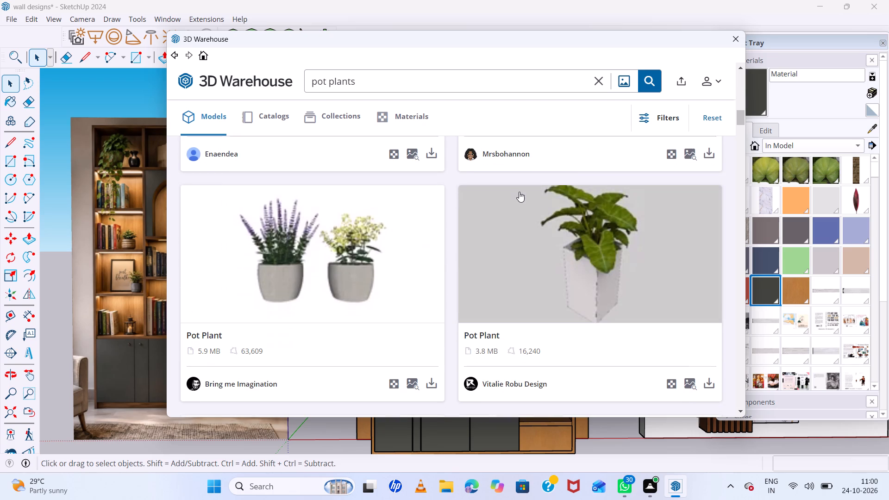
scroll(520, 195, down, 3)
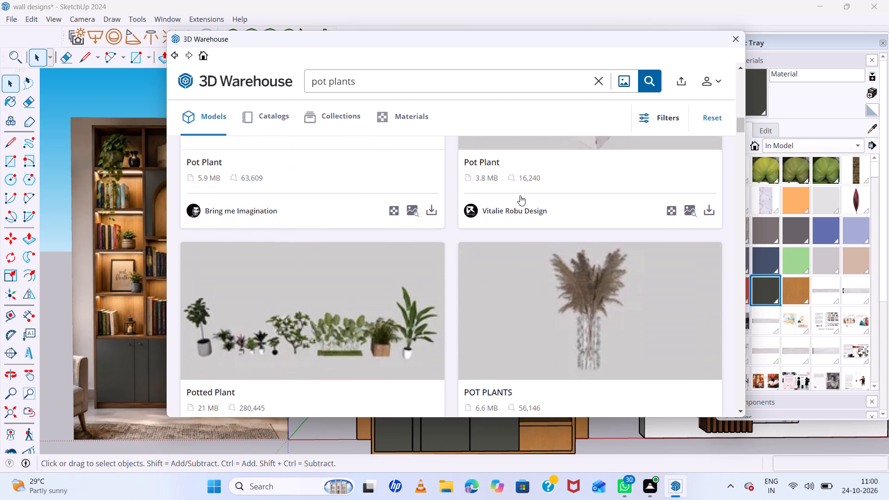
scroll(520, 195, down, 10)
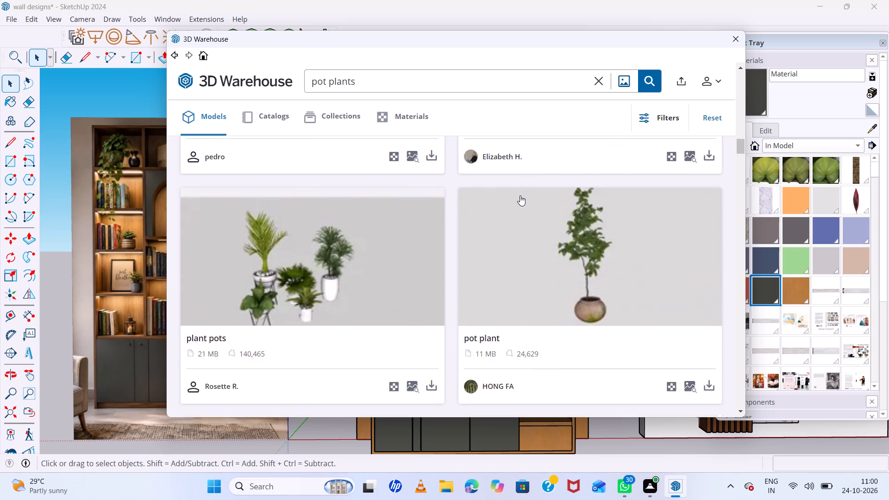
scroll(520, 195, down, 4)
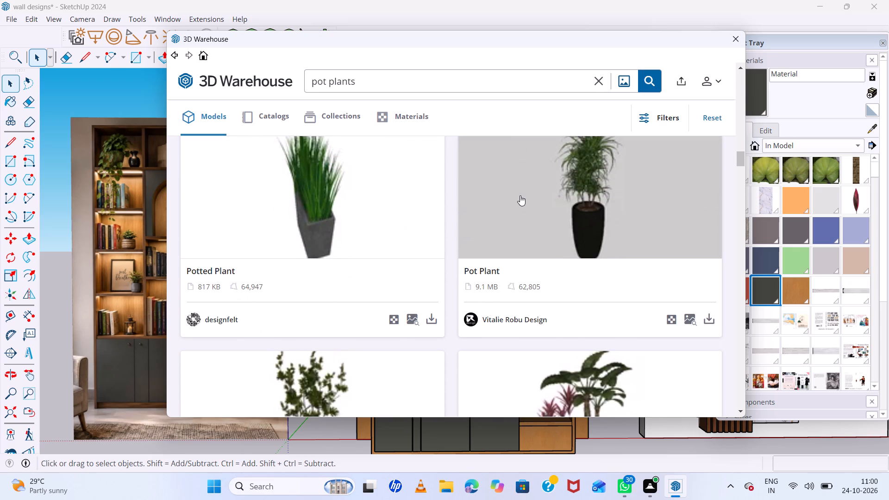
scroll(520, 195, down, 8)
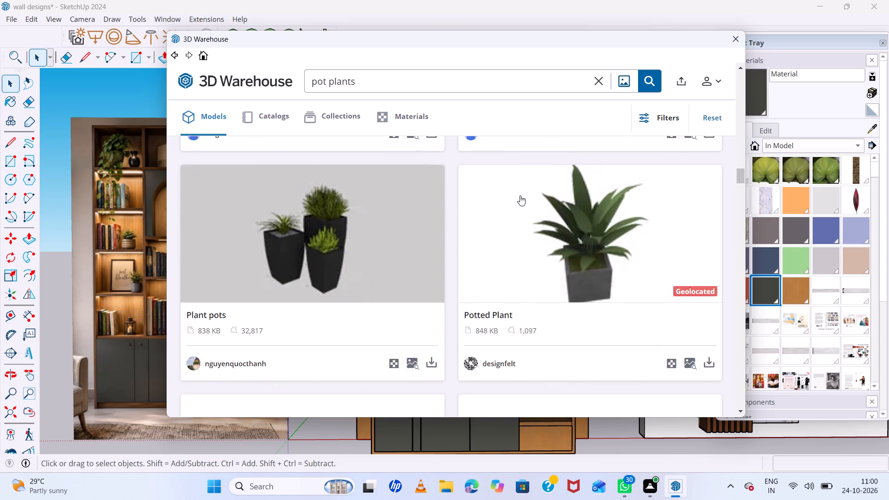
scroll(520, 195, down, 7)
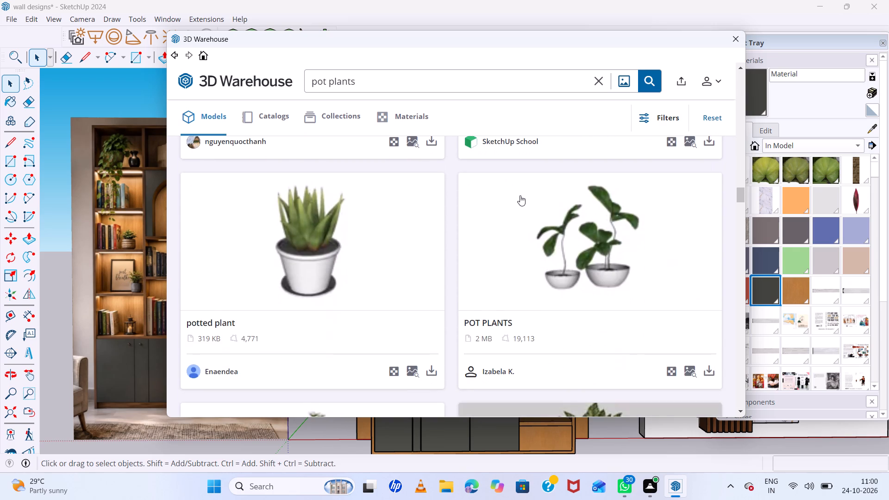
scroll(520, 195, up, 5)
scroll(569, 224, down, 6)
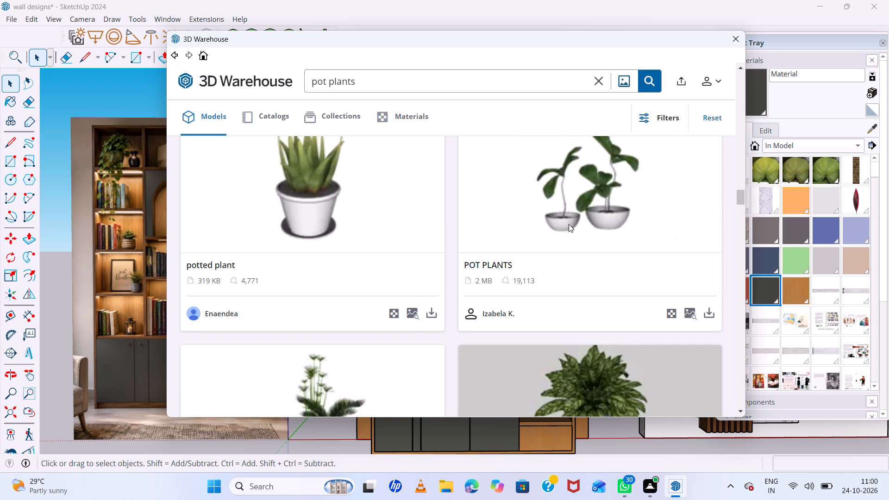
scroll(569, 224, down, 10)
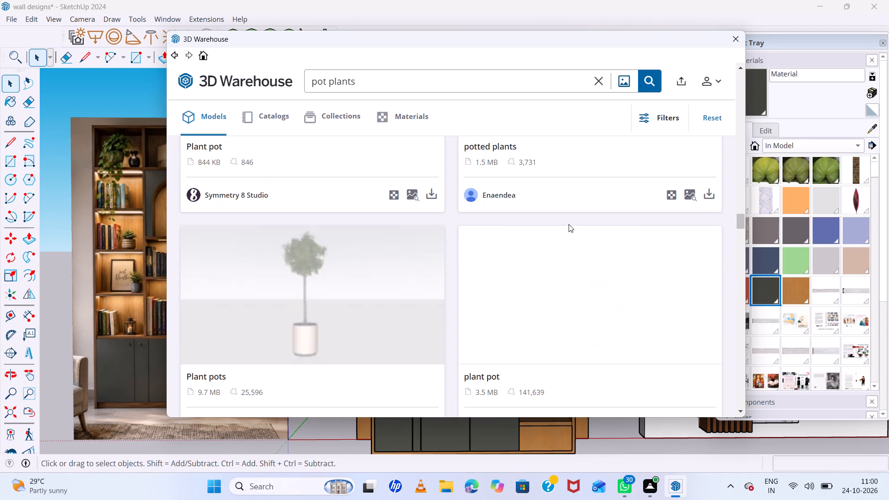
scroll(569, 224, down, 10)
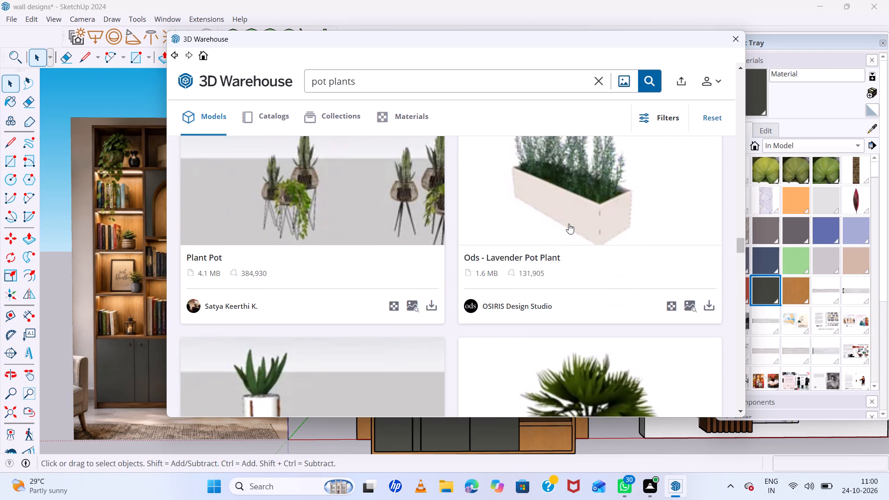
scroll(568, 223, up, 17)
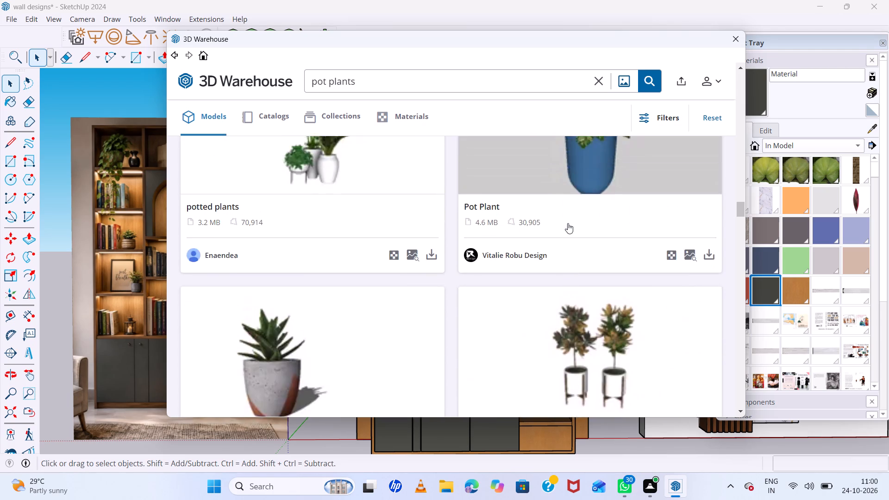
scroll(568, 223, up, 10)
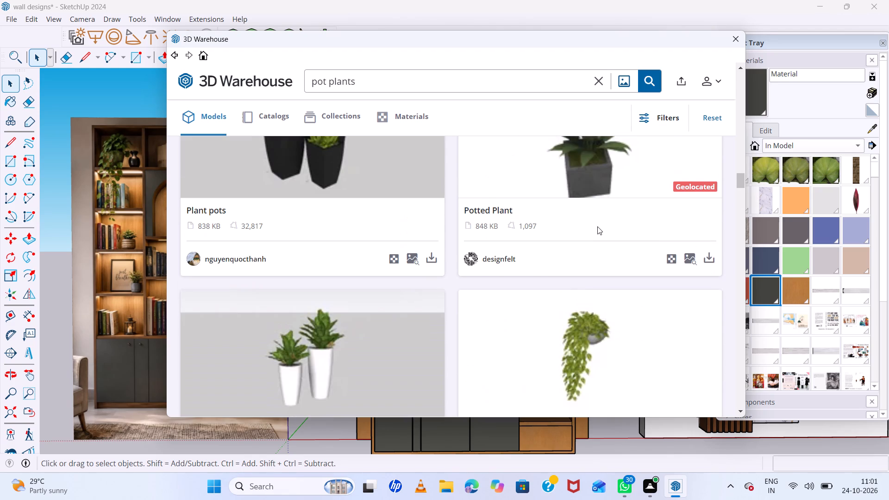
scroll(591, 262, down, 3)
Download SketchUp School's trailing Potted Plant model and place it at the bookcase's outer column, near the top niche on the reference-image side.
click(585, 164)
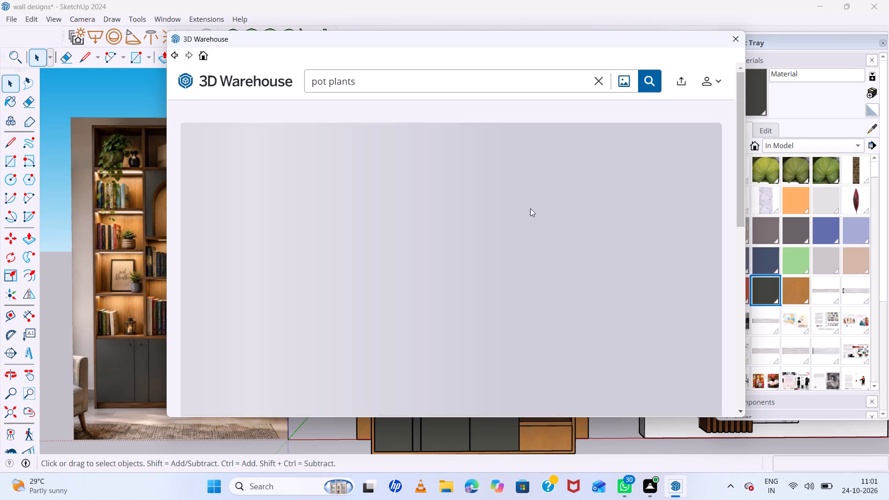
scroll(518, 216, down, 5)
scroll(558, 231, down, 4)
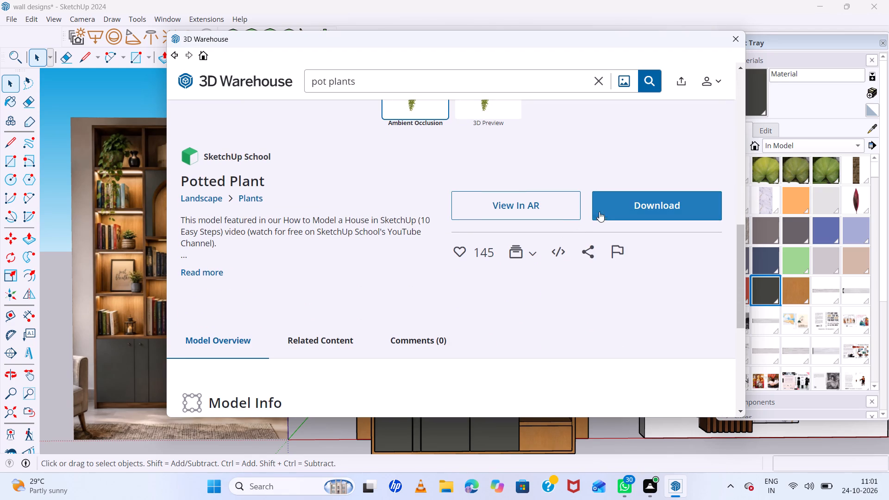
click(607, 207)
click(426, 233)
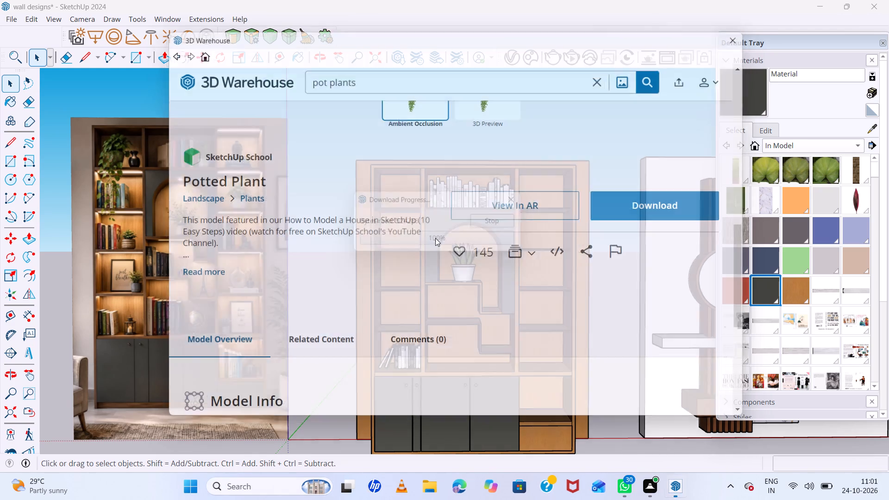
click(553, 270)
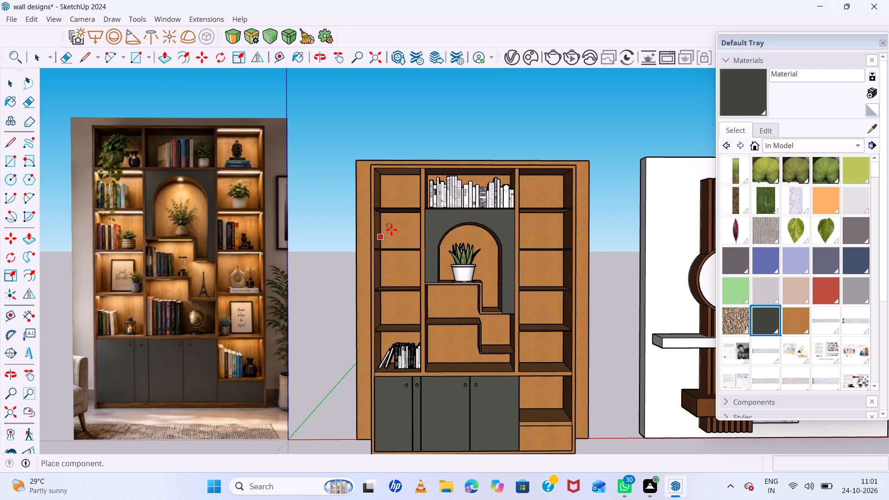
middle_drag(400, 216, 345, 269)
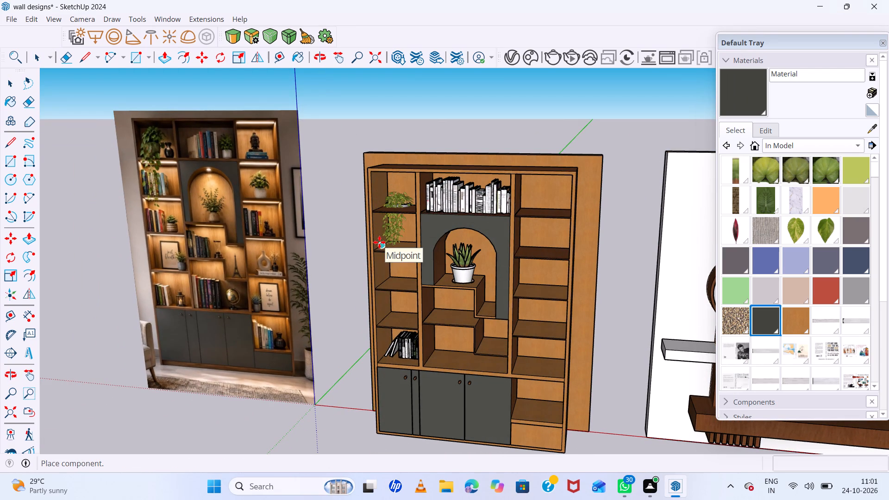
click(379, 237)
Move the trailing plant so its pot sits in the top outer niche with the foliage hanging in front of the shelf.
scroll(415, 190, up, 11)
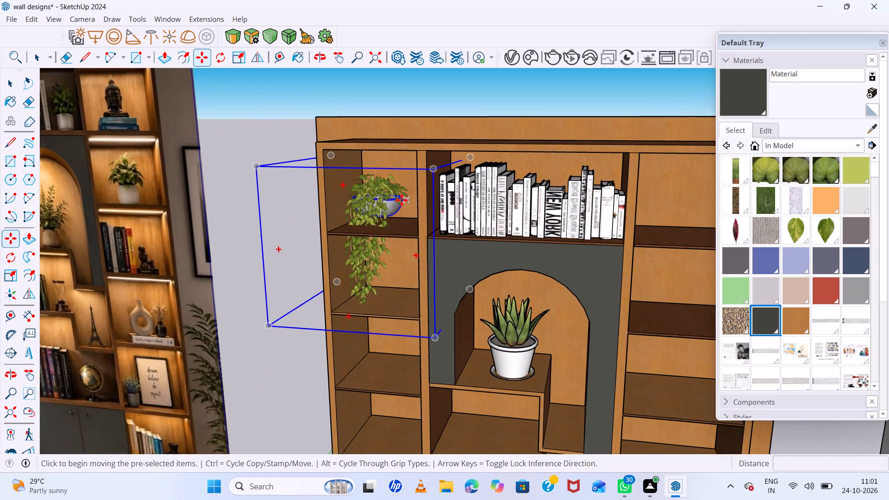
scroll(401, 200, up, 7)
click(394, 202)
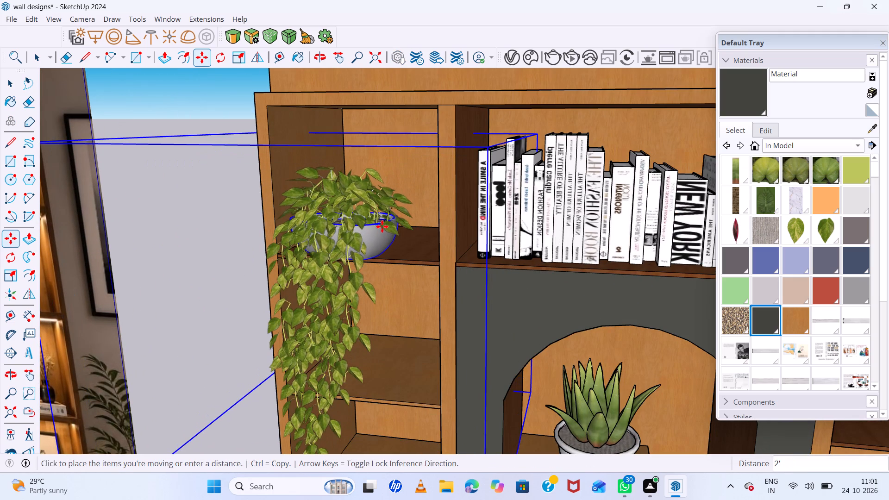
click(387, 219)
scroll(388, 216, down, 12)
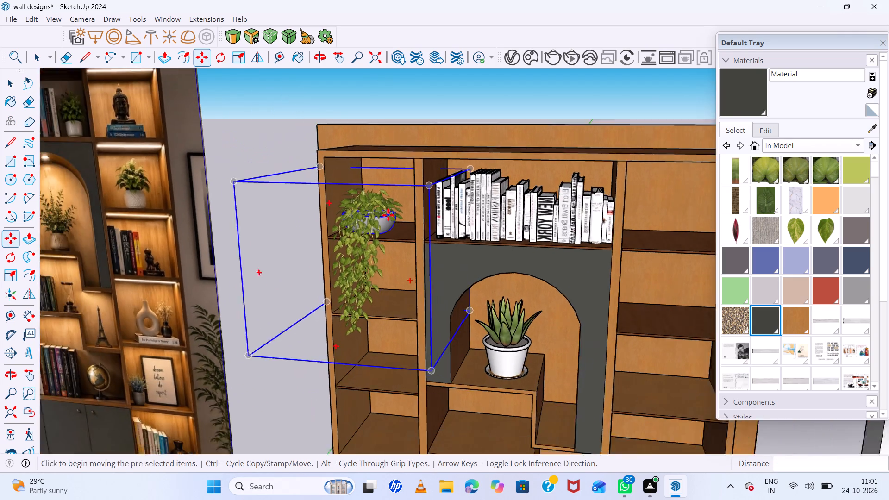
middle_drag(398, 228, 528, 212)
scroll(419, 212, up, 6)
middle_drag(440, 224, 580, 226)
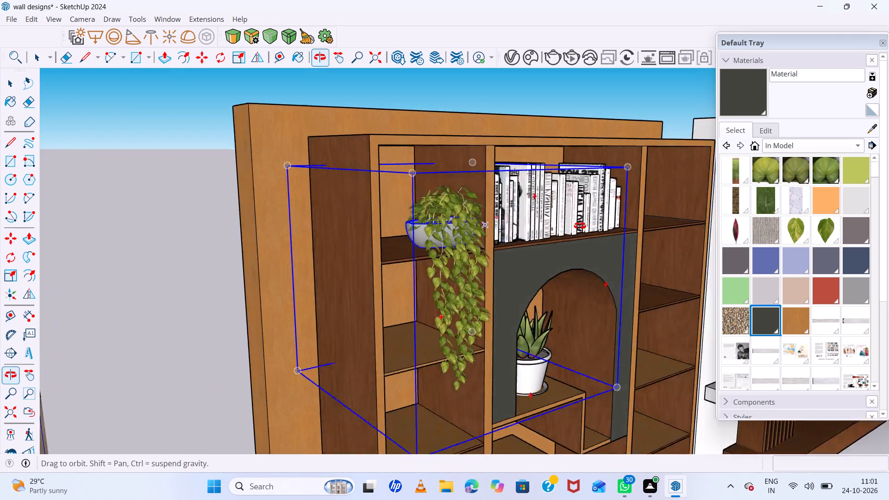
middle_drag(580, 226, 595, 225)
middle_click(595, 225)
scroll(476, 248, up, 6)
double_click(490, 229)
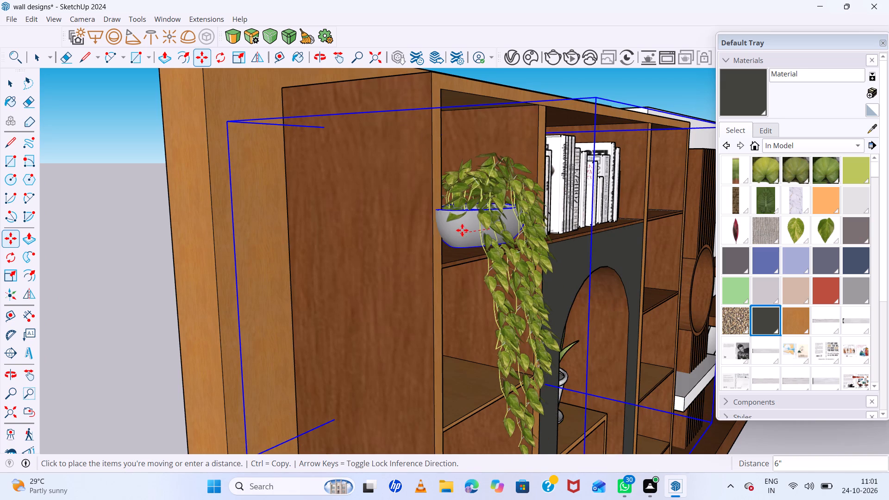
click(470, 225)
key(space)
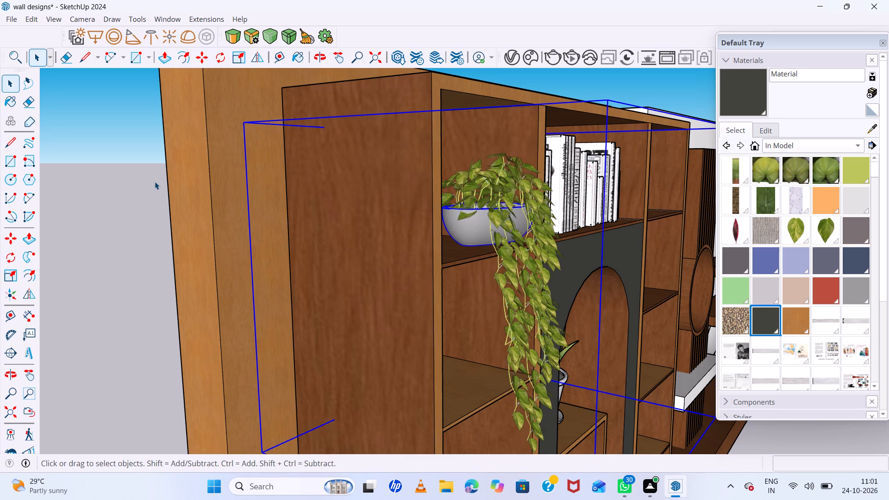
click(155, 181)
Shift the trailing plant about 8 inches within the top outer niche, then fine-tune its position by about 2 inches.
scroll(154, 181, down, 12)
middle_drag(440, 231, 190, 227)
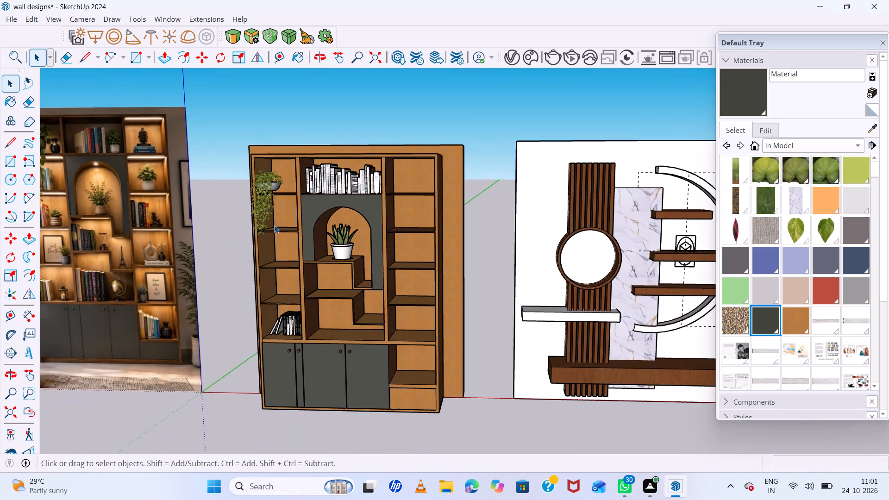
scroll(313, 225, up, 6)
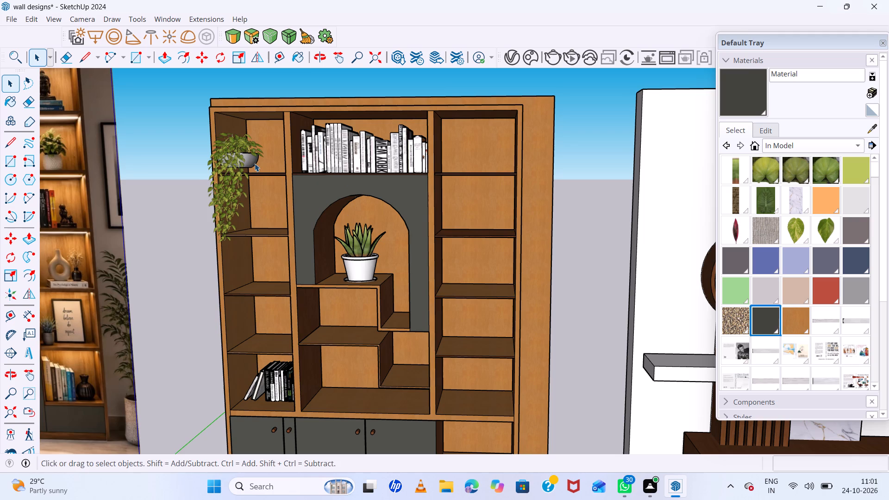
middle_drag(237, 209, 201, 289)
middle_click(198, 297)
scroll(250, 175, up, 6)
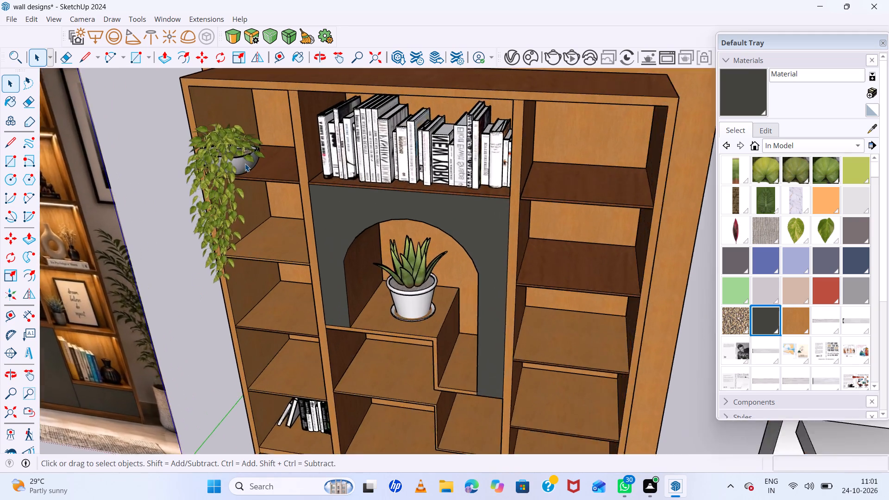
scroll(245, 163, up, 5)
click(245, 163)
key(m)
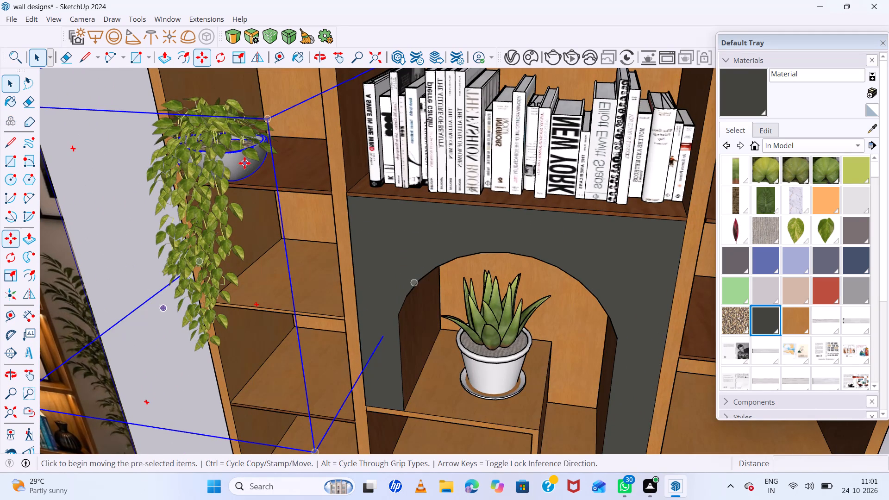
click(244, 162)
click(274, 143)
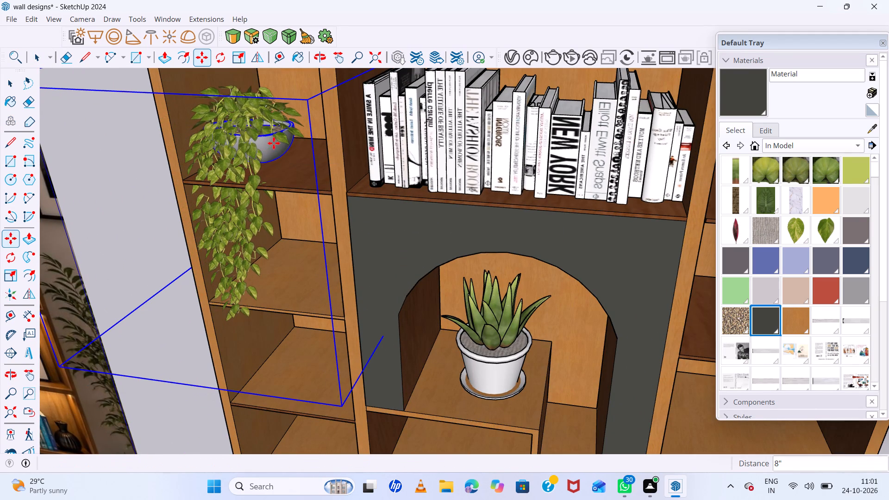
scroll(262, 156, down, 3)
click(263, 154)
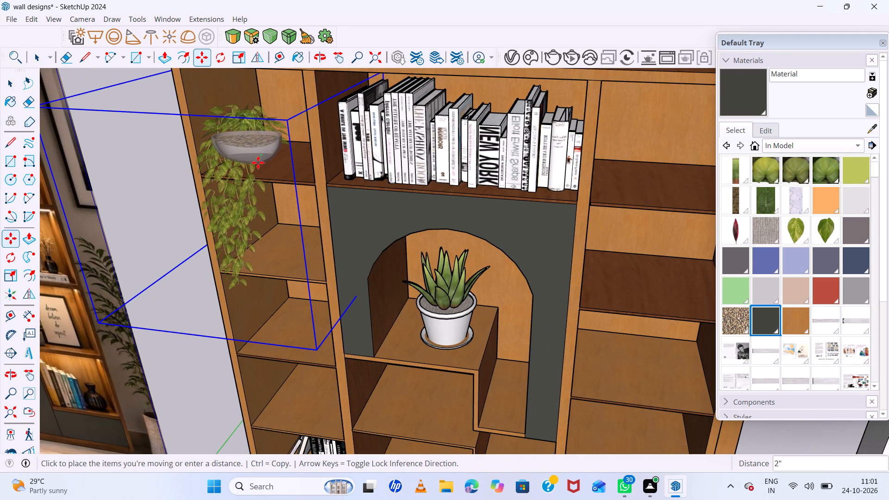
click(258, 162)
scroll(272, 167, down, 10)
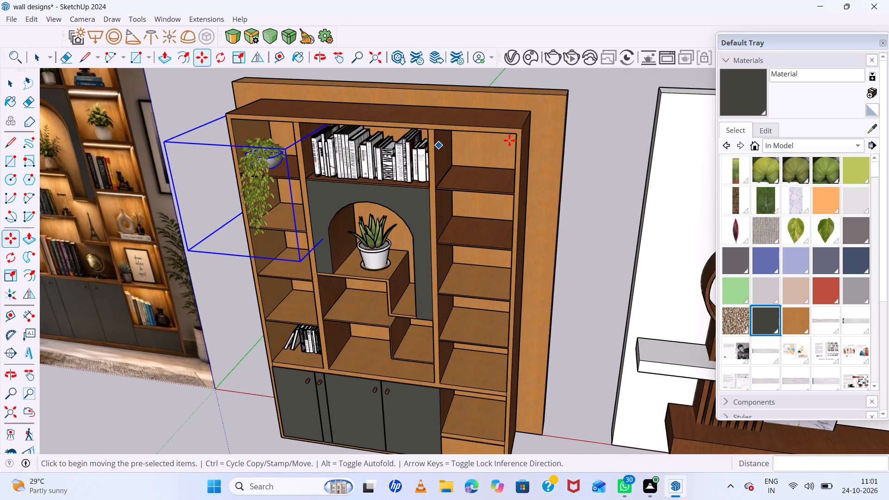
key(space)
click(581, 127)
Lower the trailing plant about 1 inch so its pot rests on the top niche's shelf.
scroll(417, 195, up, 5)
middle_drag(334, 180, 433, 130)
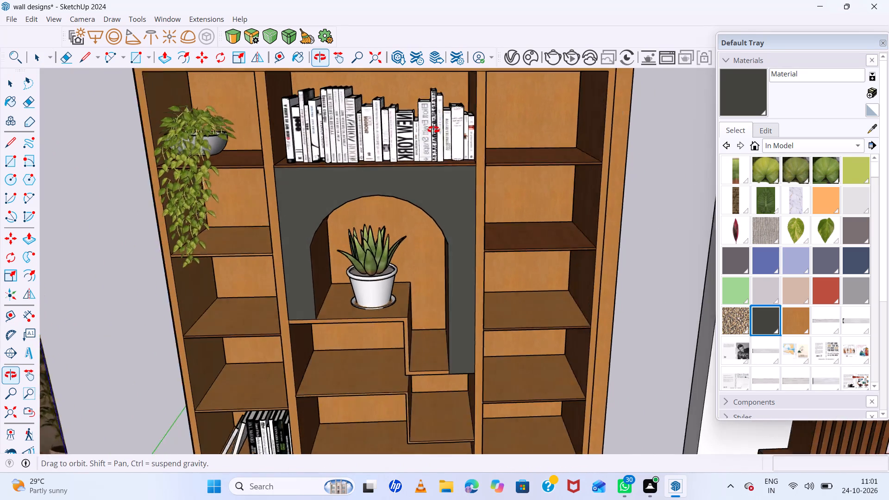
middle_drag(433, 130, 476, 115)
middle_click(476, 115)
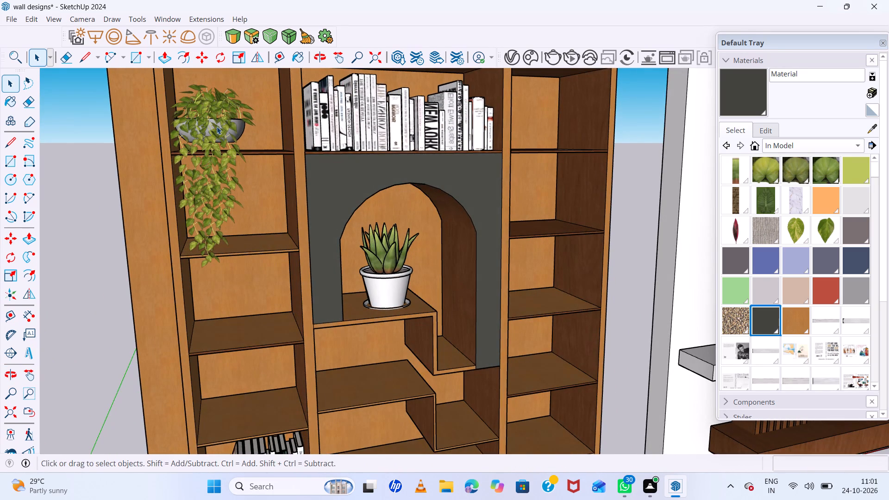
scroll(213, 128, up, 6)
middle_drag(272, 141, 182, 159)
middle_click(182, 159)
scroll(223, 158, up, 5)
click(218, 149)
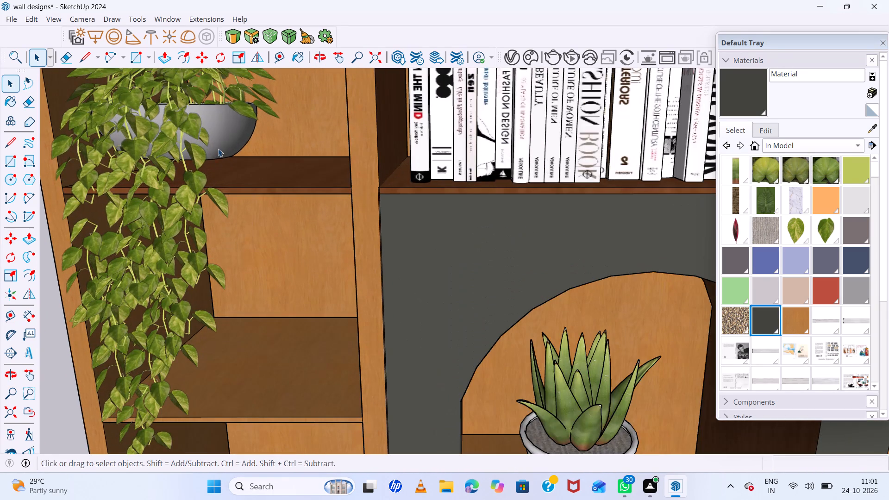
key(m)
click(223, 151)
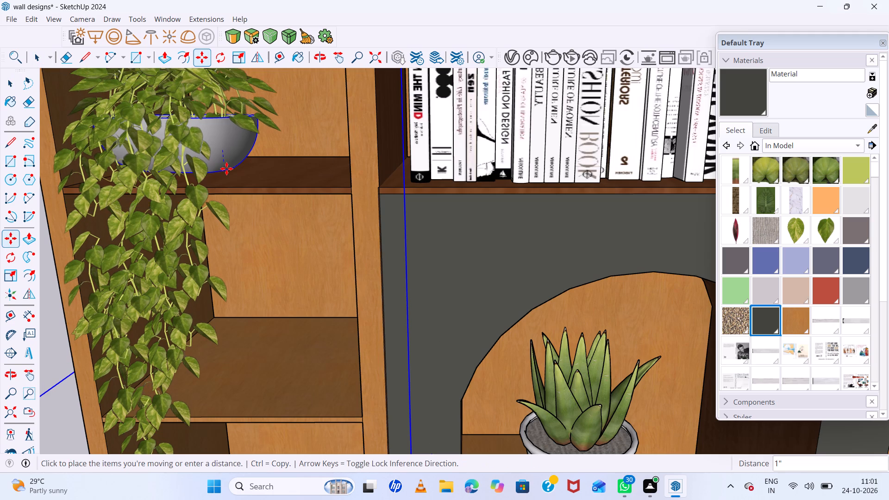
click(226, 169)
scroll(228, 167, down, 12)
middle_drag(325, 209, 346, 161)
key(space)
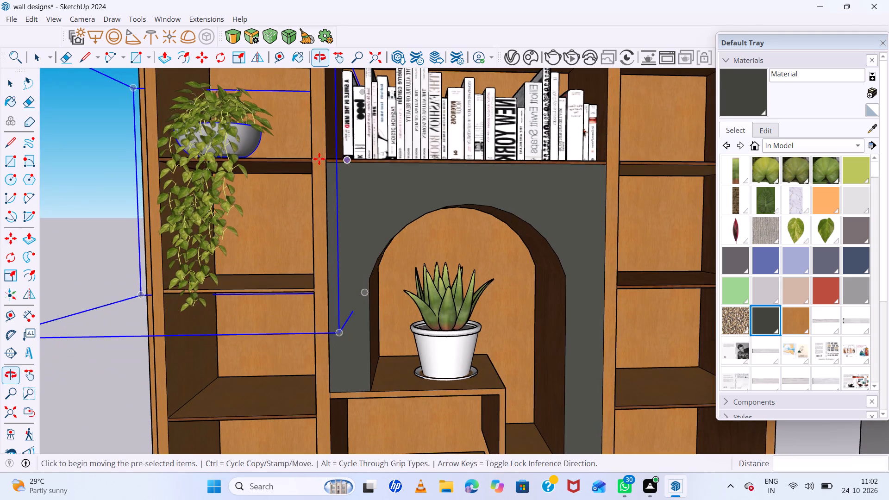
click(68, 156)
Compare the decorated bookcase with the reference image to see which plants and objects belong in the remaining niches.
scroll(128, 183, down, 14)
middle_drag(422, 233, 445, 232)
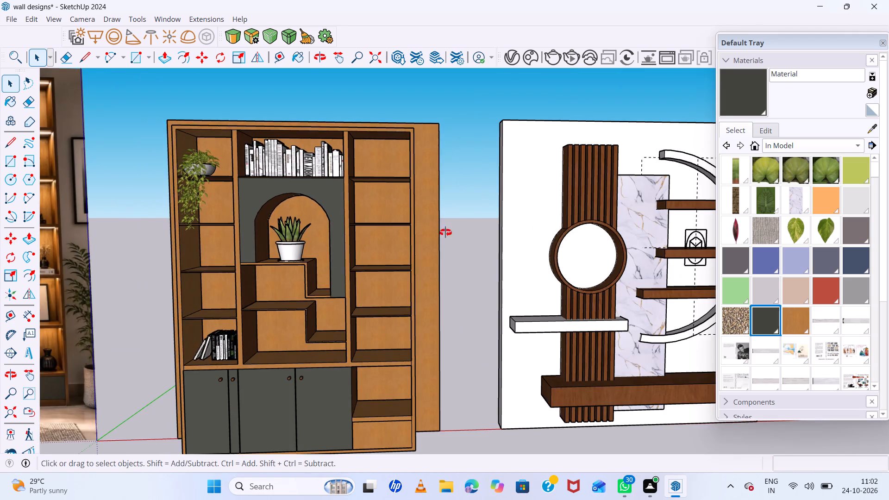
middle_drag(445, 232, 428, 245)
middle_click(428, 245)
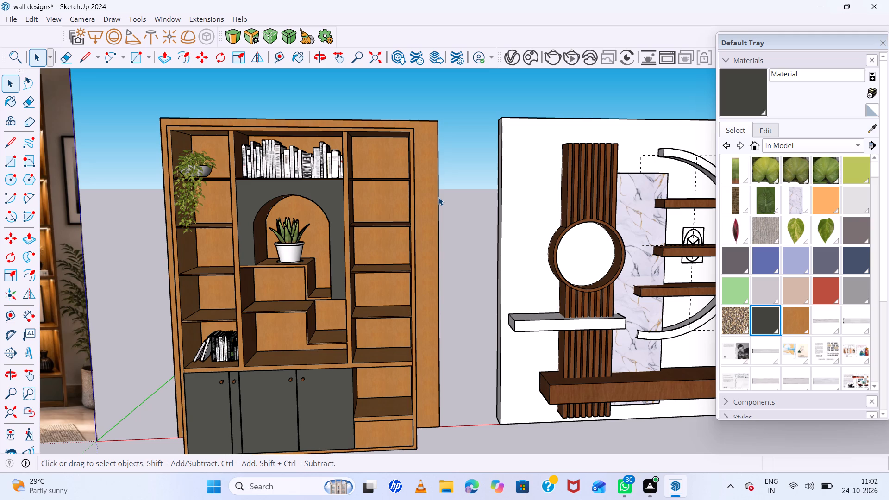
scroll(438, 197, down, 6)
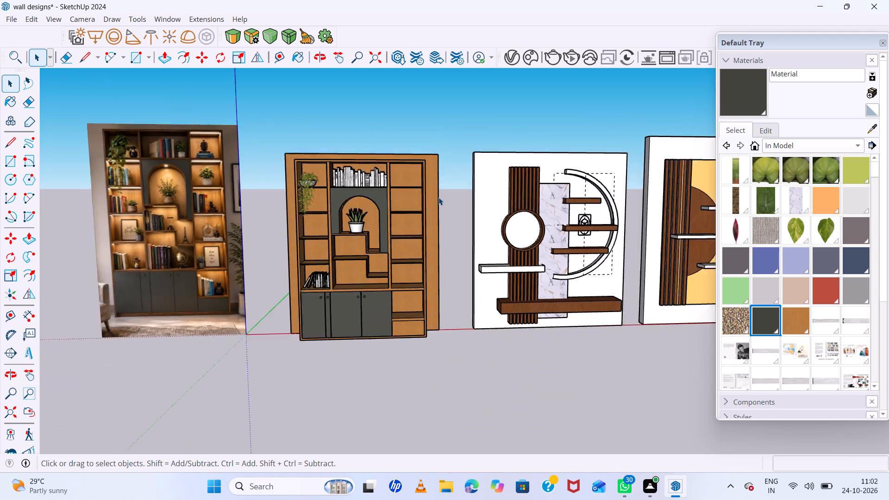
scroll(438, 197, down, 13)
middle_drag(477, 209, 376, 197)
scroll(414, 194, up, 15)
scroll(416, 196, up, 20)
scroll(416, 196, up, 4)
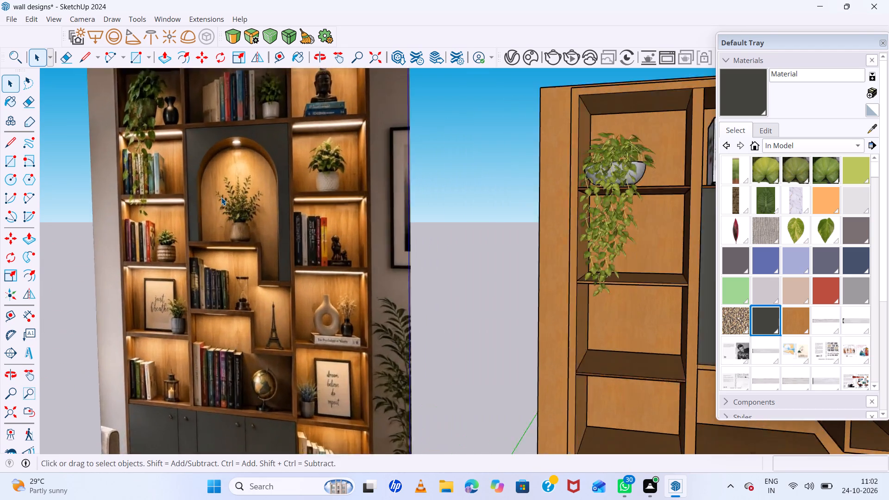
scroll(221, 197, up, 1)
middle_drag(224, 200, 303, 211)
middle_click(303, 211)
scroll(306, 210, down, 13)
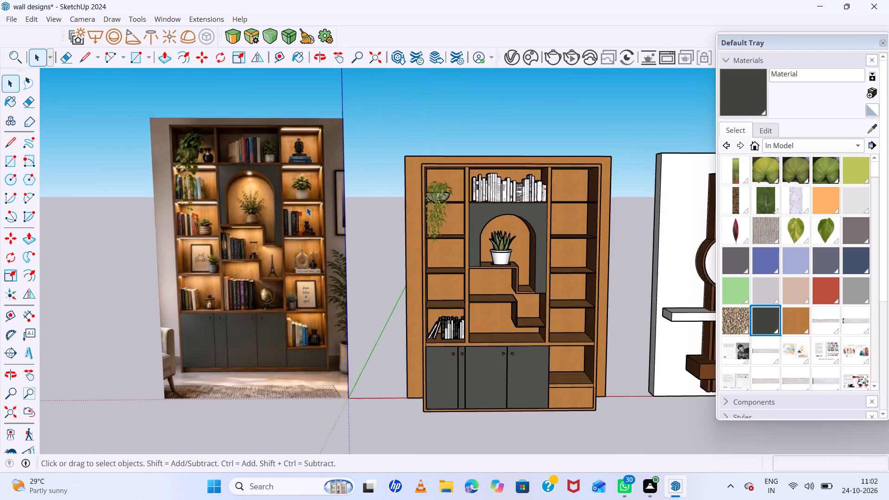
scroll(307, 207, down, 6)
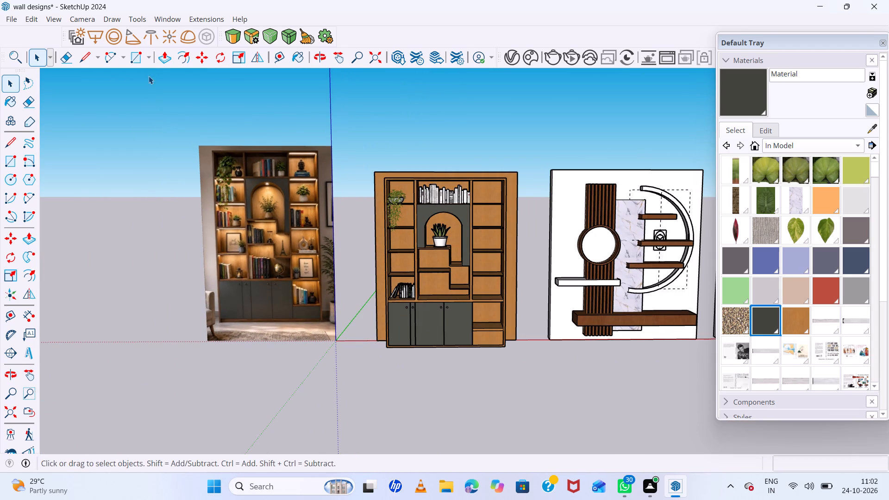
Search the 3D Warehouse for "pot plants" again.
click(194, 17)
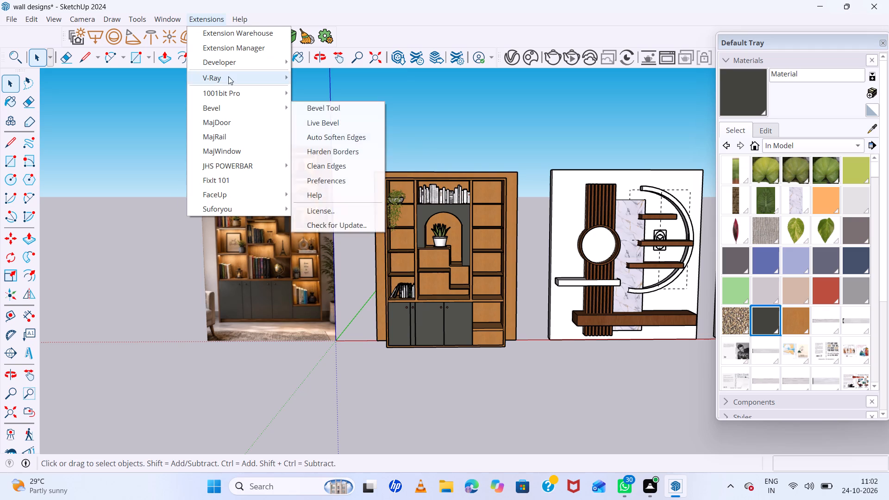
click(169, 23)
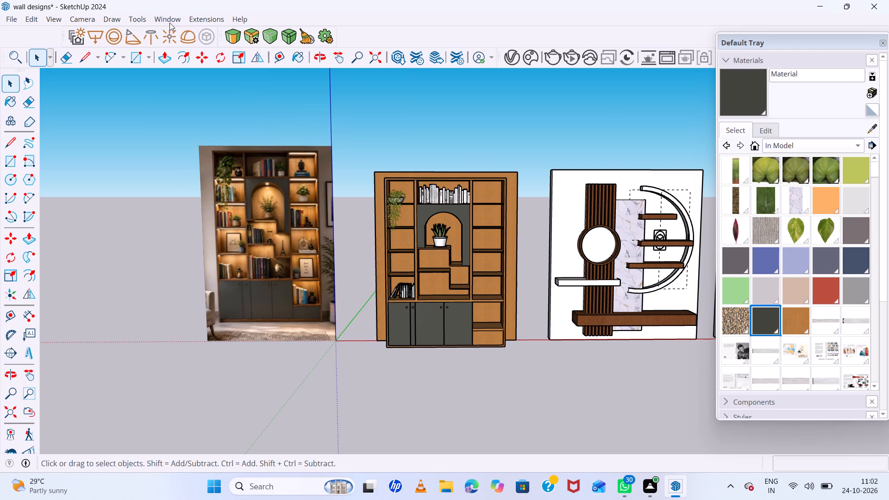
click(169, 23)
click(197, 112)
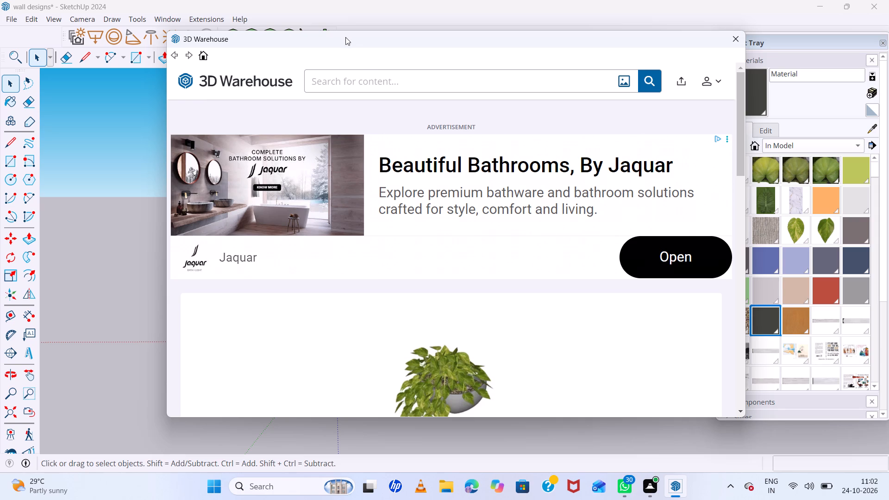
click(362, 76)
text(pot plan)
key(t)
key(s)
key(Return)
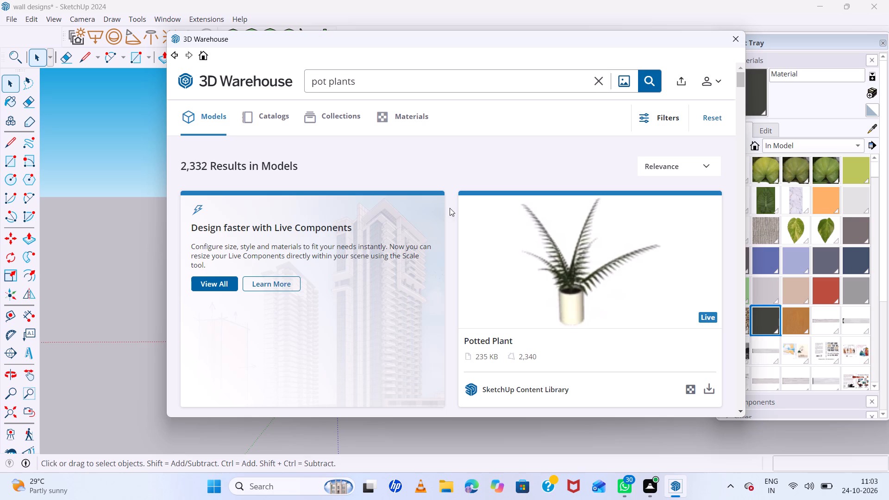
Browse the pot plant models in the search results for a small plant suited to a bookcase niche.
scroll(458, 209, down, 9)
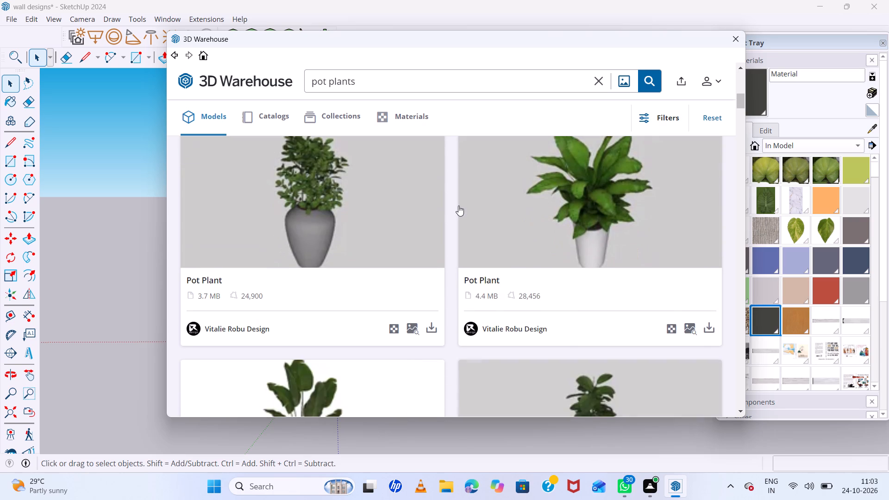
scroll(458, 206, down, 7)
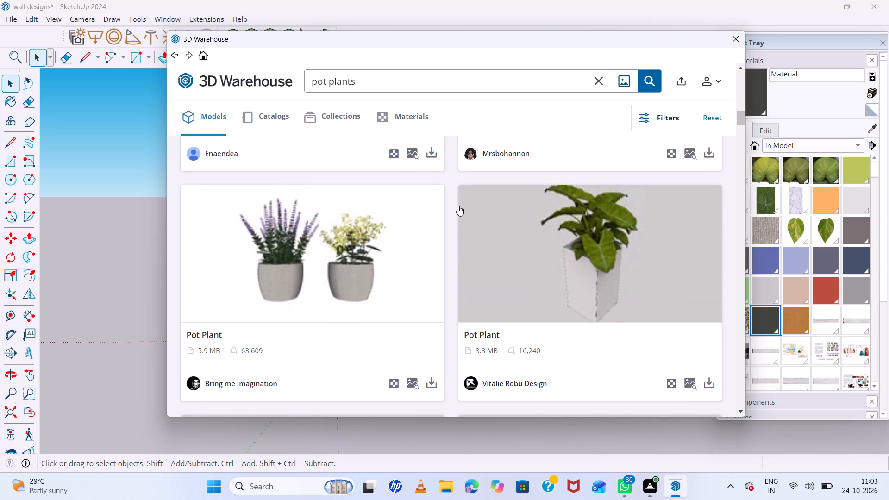
scroll(458, 206, down, 3)
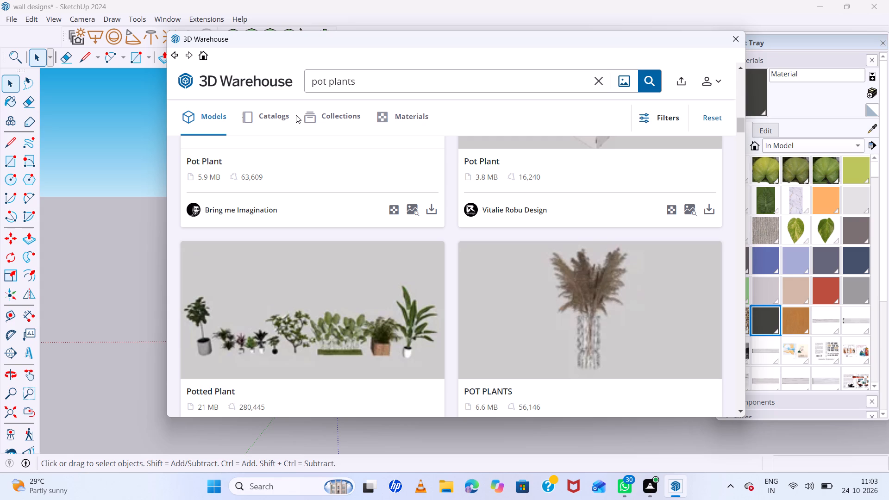
scroll(365, 159, down, 6)
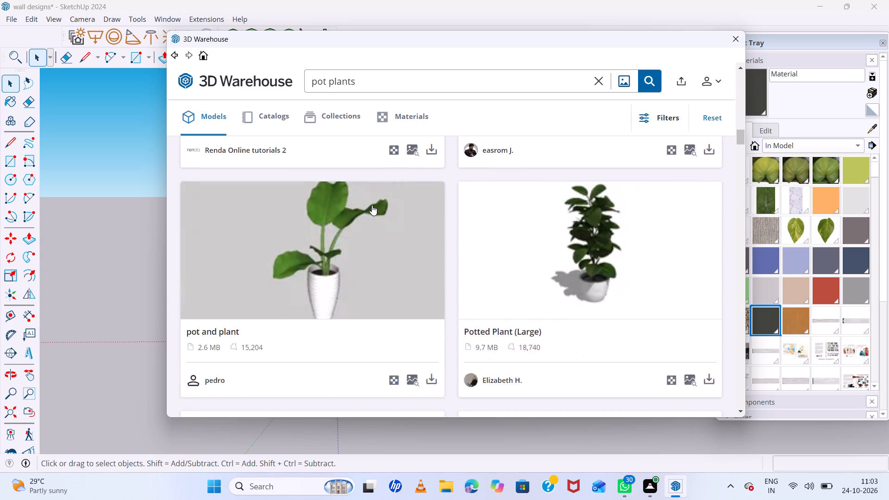
scroll(375, 200, down, 15)
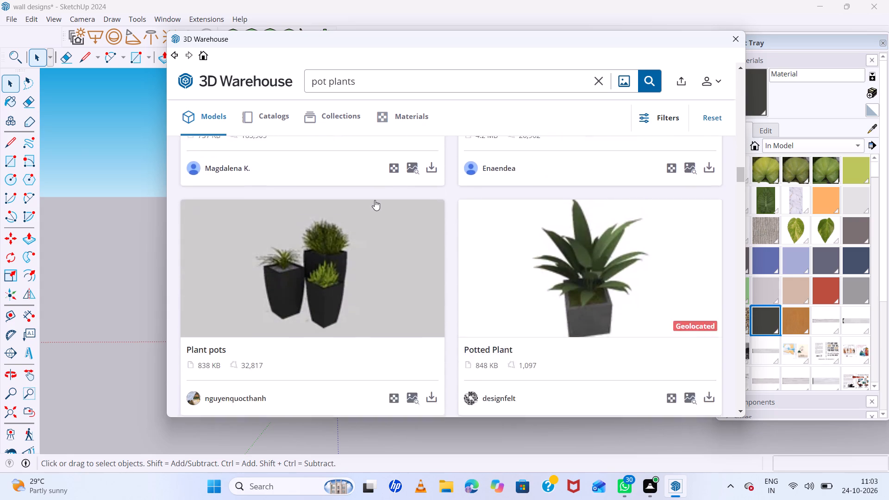
scroll(375, 200, down, 7)
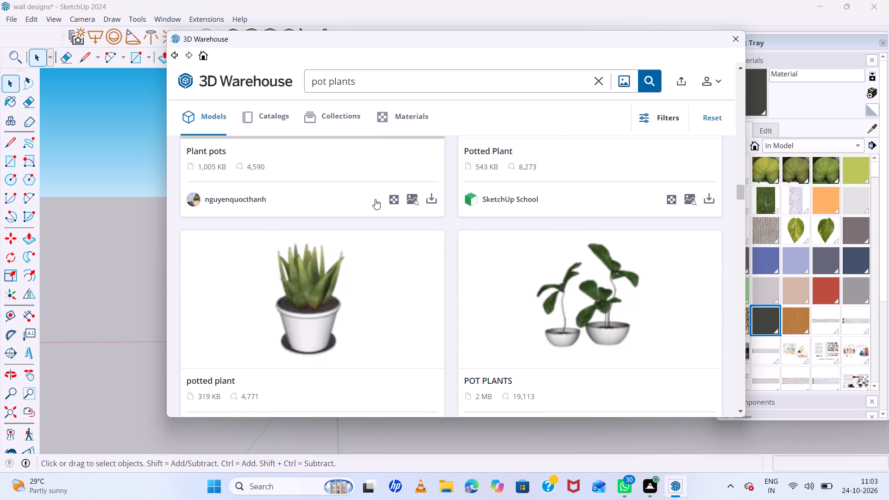
scroll(375, 199, down, 2)
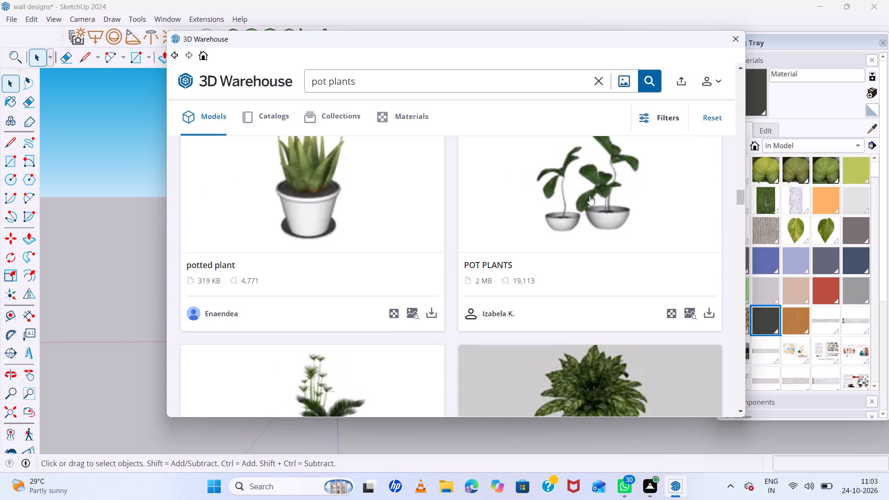
Load the POT PLANTS model with two bowl-potted plants directly into the model and place it in front of the bookcase.
click(589, 195)
scroll(433, 185, down, 6)
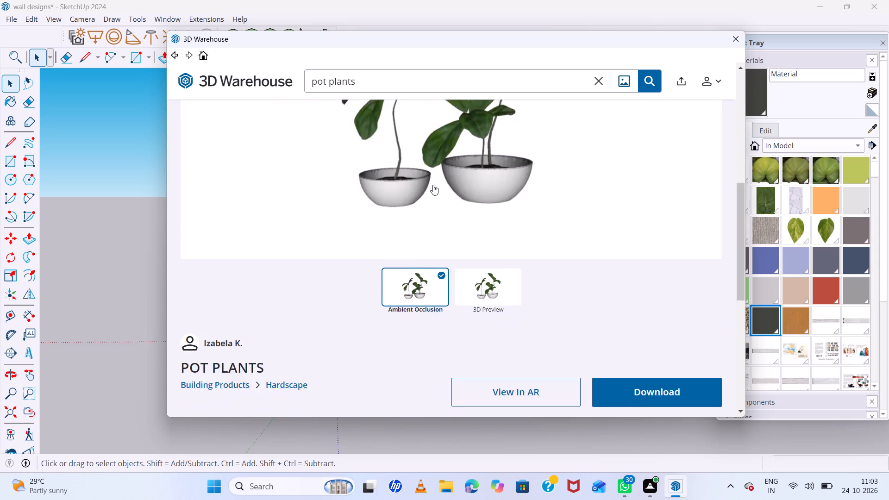
scroll(511, 196, down, 5)
scroll(600, 151, up, 2)
click(605, 194)
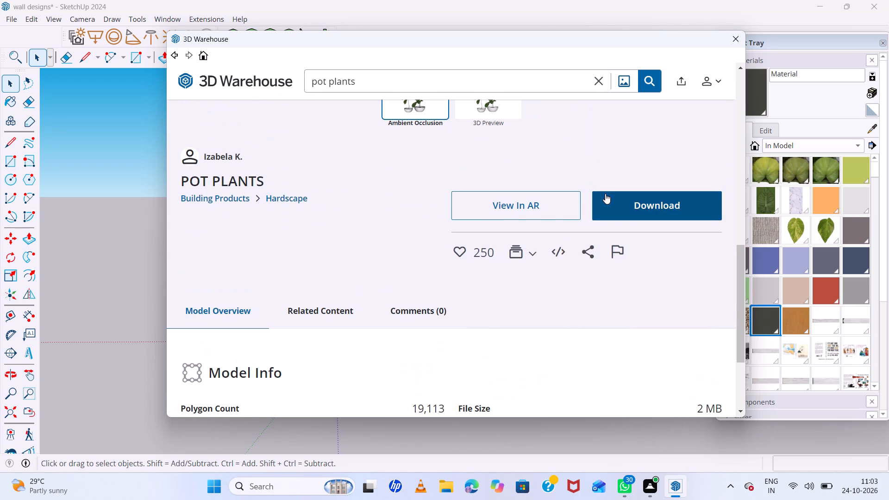
click(407, 246)
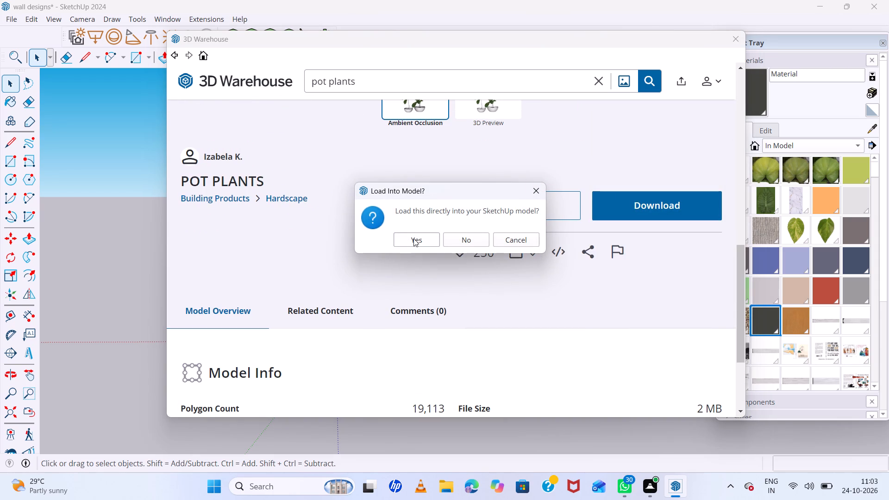
click(413, 238)
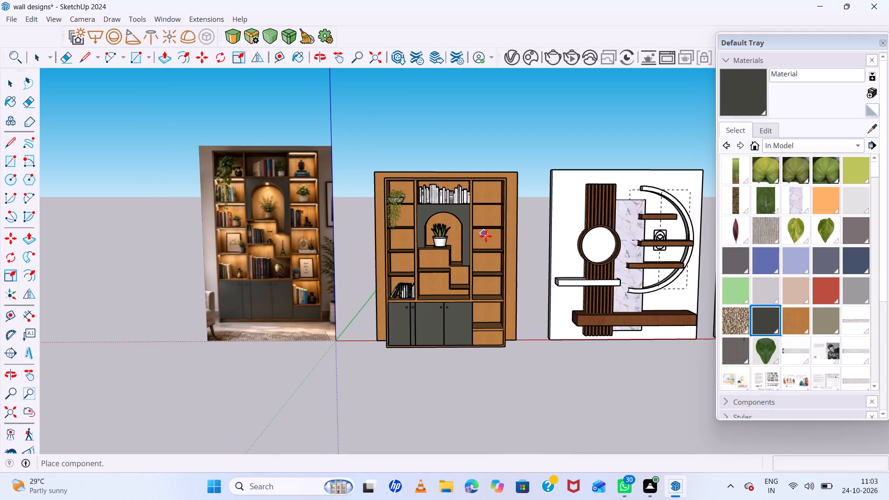
click(445, 411)
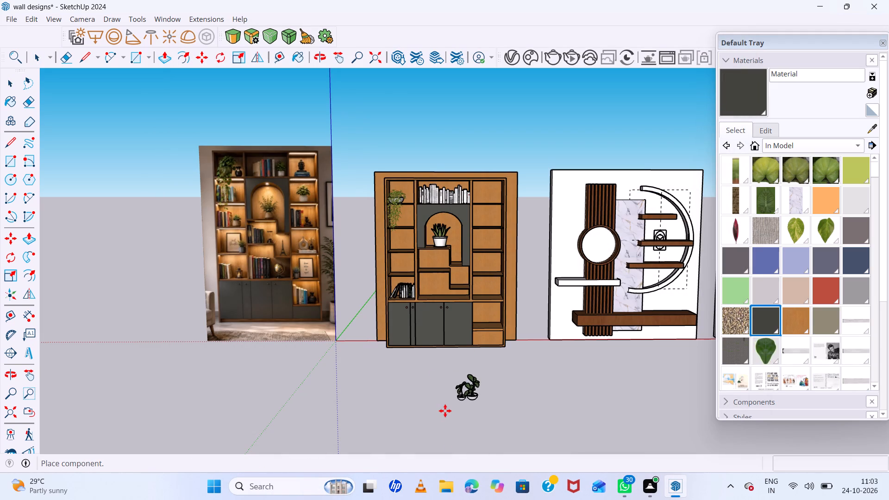
Move the two bowl-potted plants about 12' 2" into the third niche from the top of the bookcase's right-hand column.
scroll(471, 407, up, 12)
click(488, 401)
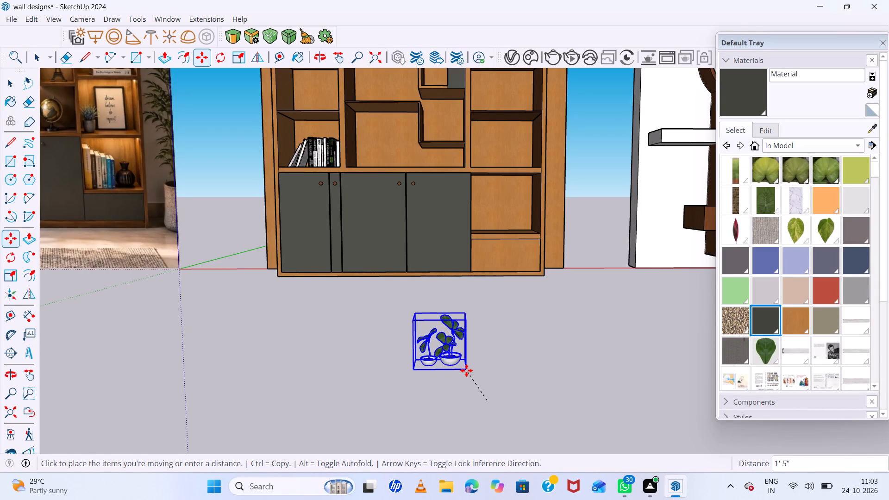
scroll(437, 315, down, 6)
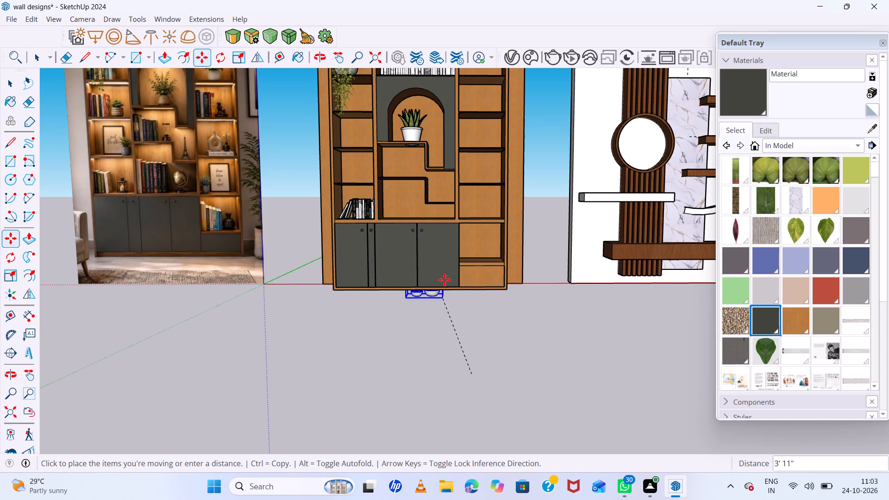
scroll(494, 261, down, 6)
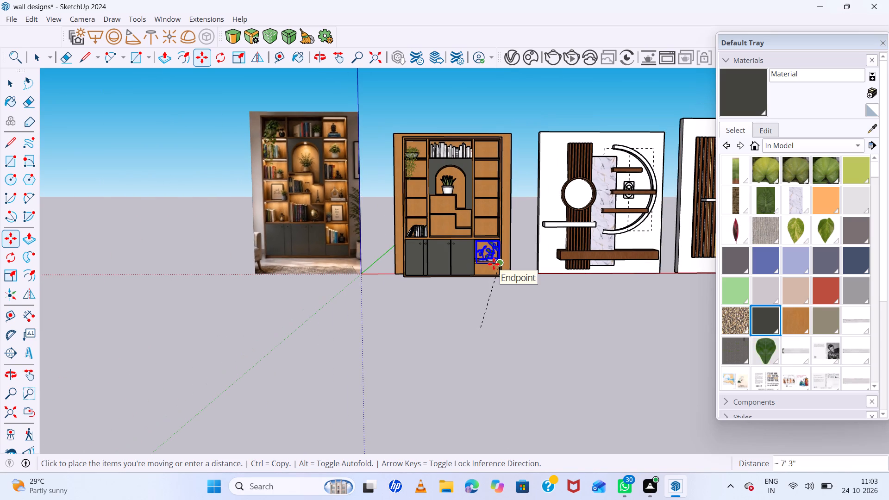
scroll(473, 201, up, 19)
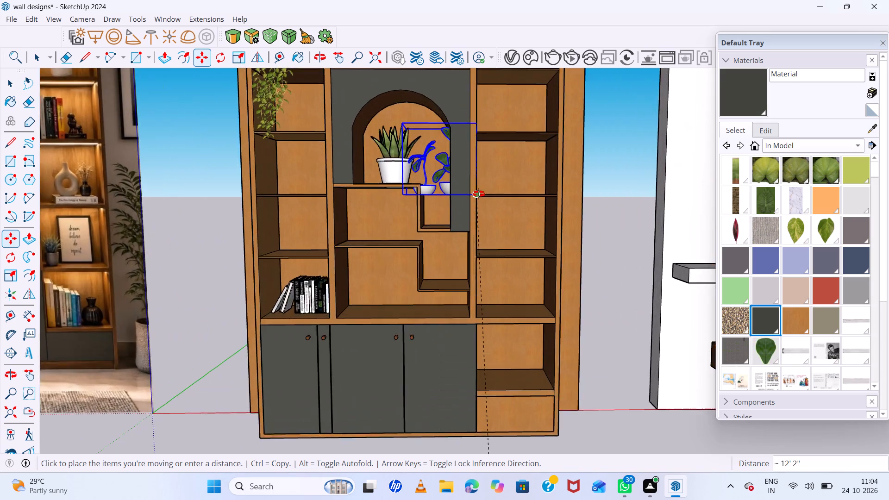
middle_drag(479, 194, 373, 256)
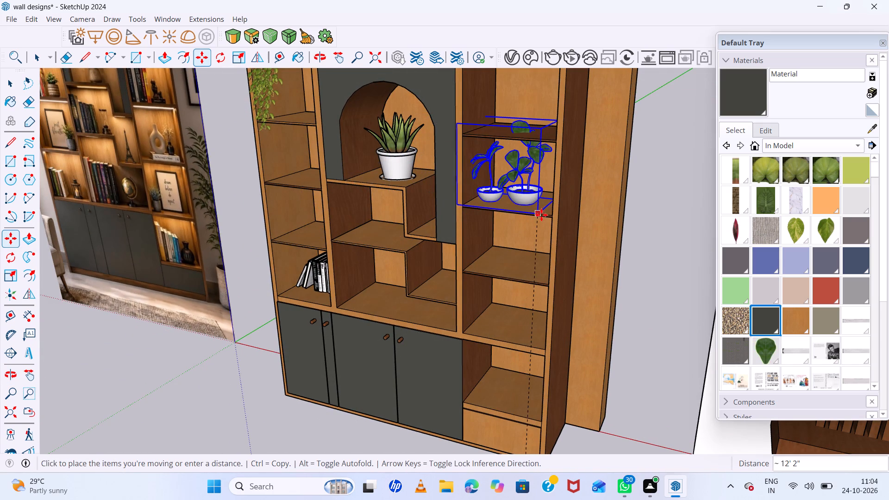
click(541, 215)
Scale the bowl-potted plants to 0.70 in height and 0.81 in width so they fit inside the niche.
scroll(522, 197, up, 5)
middle_drag(520, 199, 576, 206)
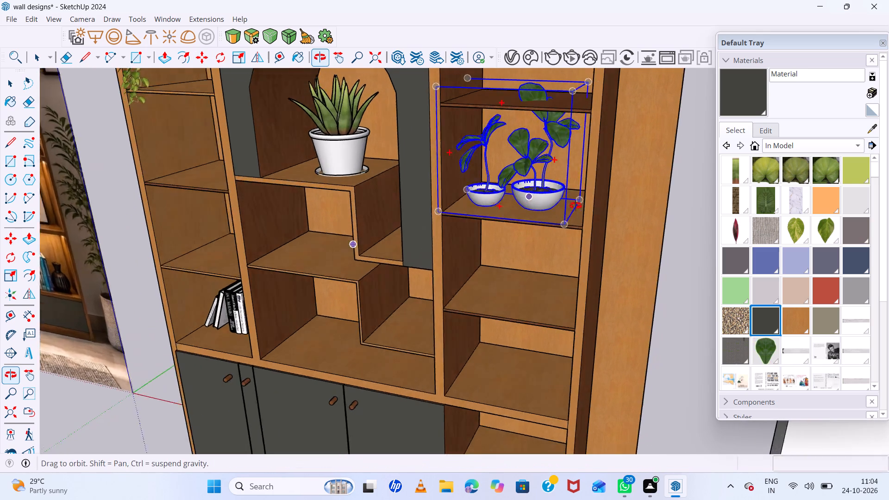
middle_drag(576, 206, 628, 171)
middle_drag(627, 169, 626, 164)
scroll(574, 163, down, 10)
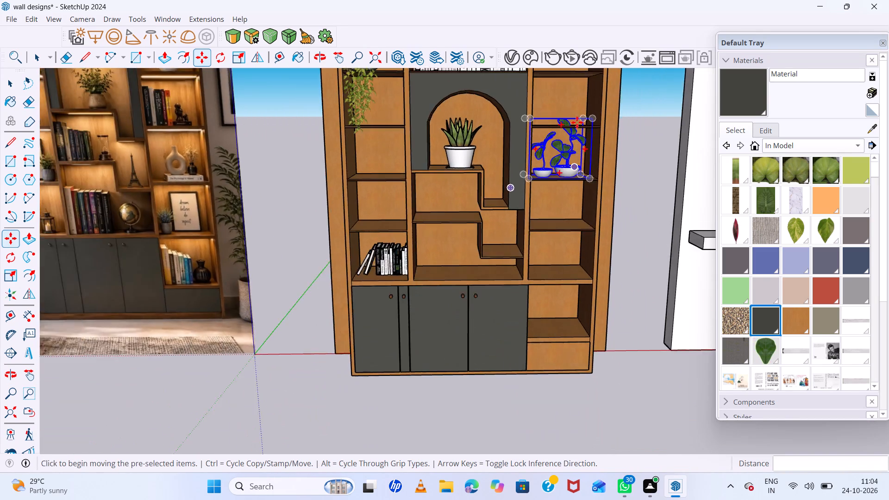
scroll(577, 116, up, 12)
key(s)
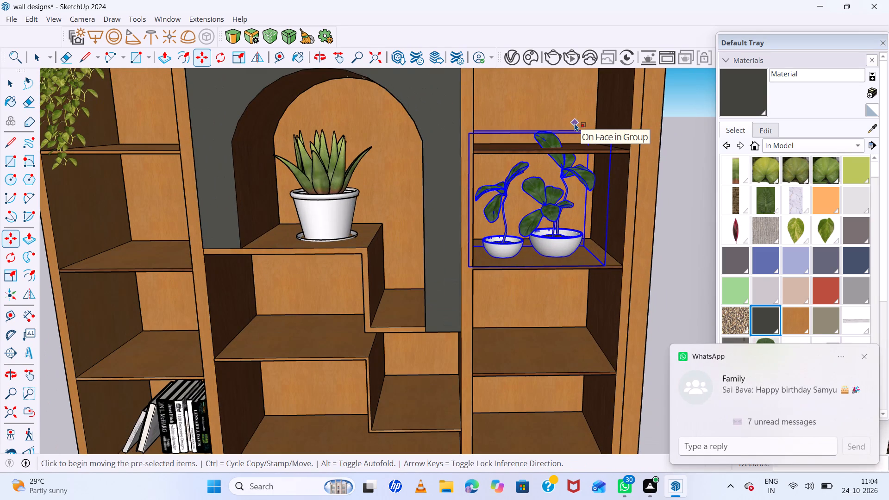
click(863, 360)
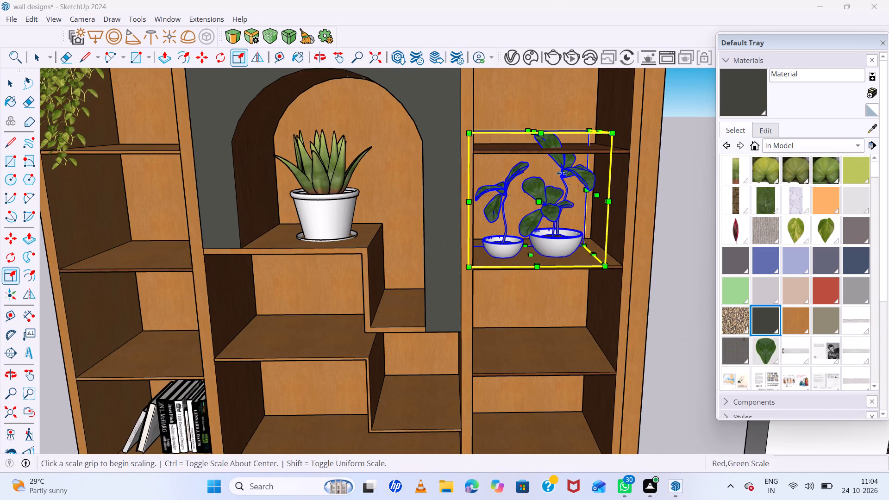
click(533, 130)
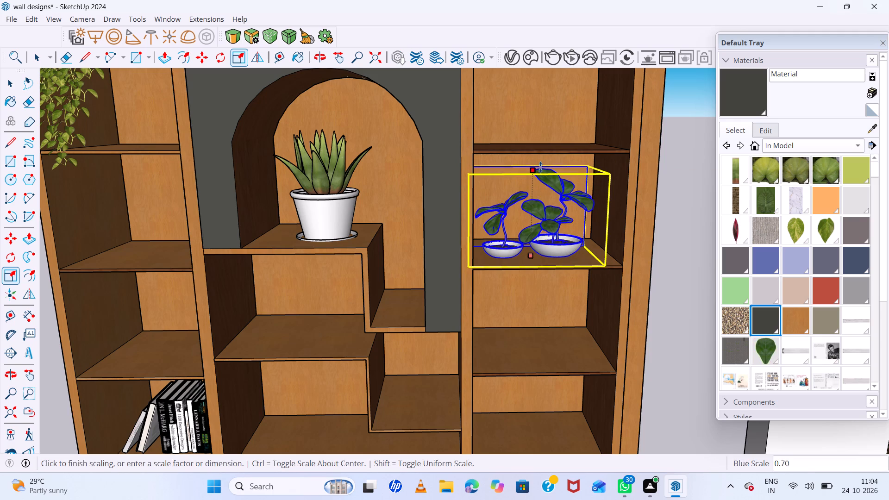
click(540, 165)
scroll(589, 215, up, 4)
click(600, 206)
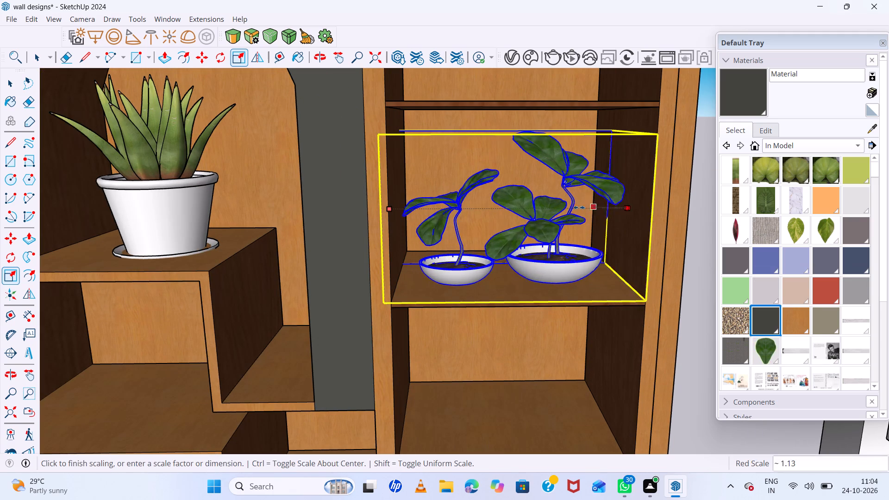
click(560, 209)
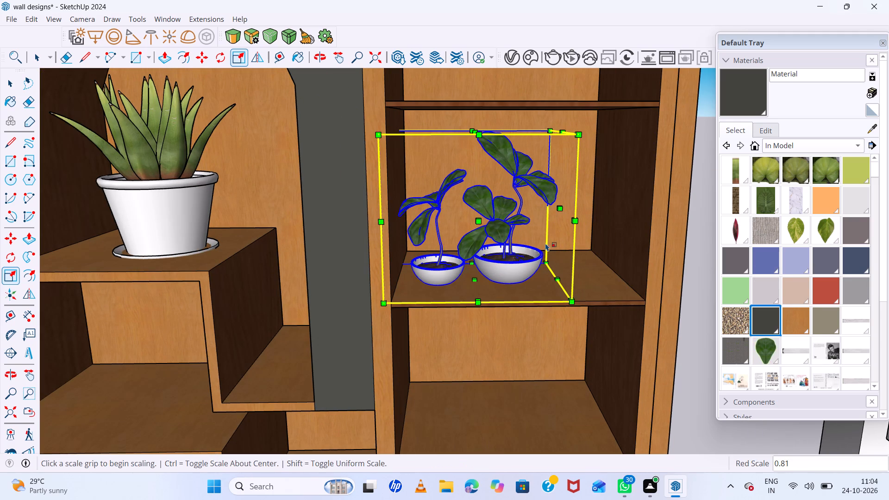
Shift the bowl-potted plants 3" along the red axis to centre them in their niche, then deselect them.
key(m)
click(492, 262)
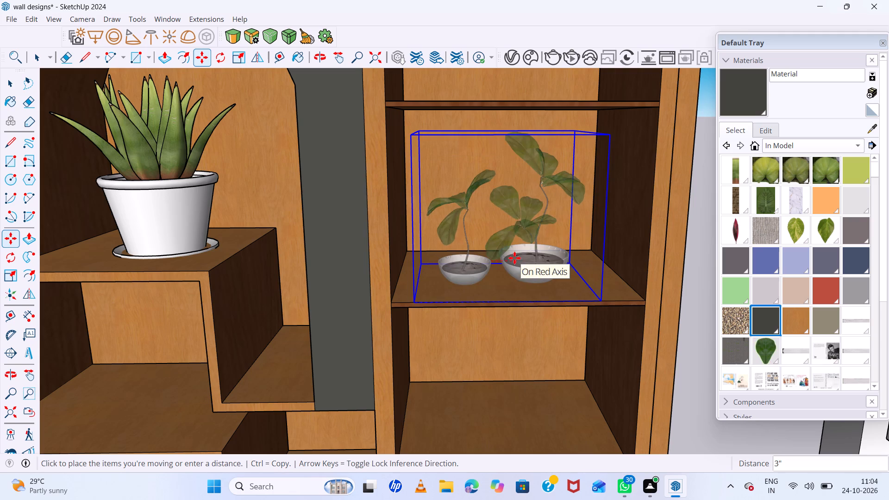
click(514, 258)
scroll(474, 236, down, 7)
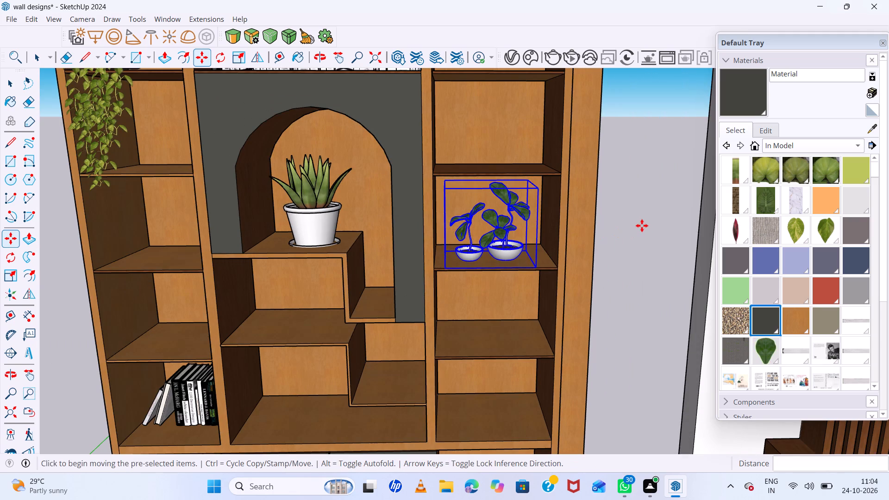
key(space)
click(642, 225)
Compare the decorated bookcase with the reference image to check the plant placement and which niches still need objects.
scroll(534, 217, down, 5)
middle_drag(577, 234, 578, 168)
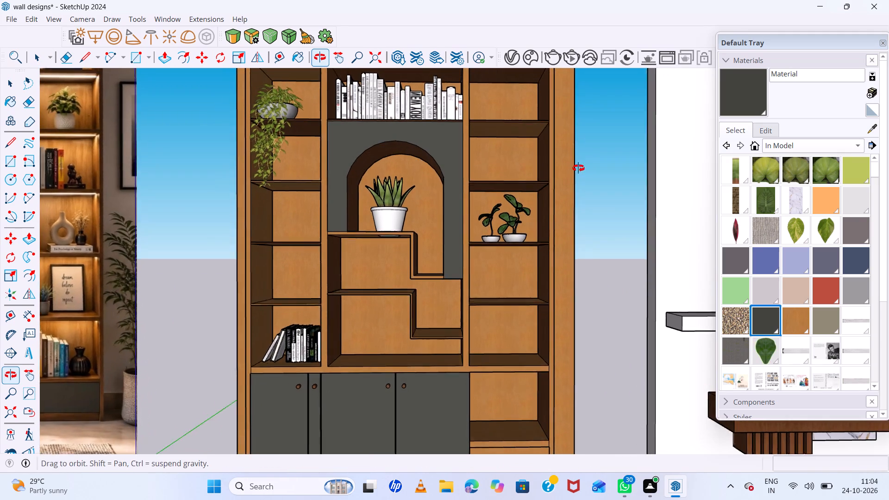
middle_drag(578, 168, 578, 164)
middle_click(578, 164)
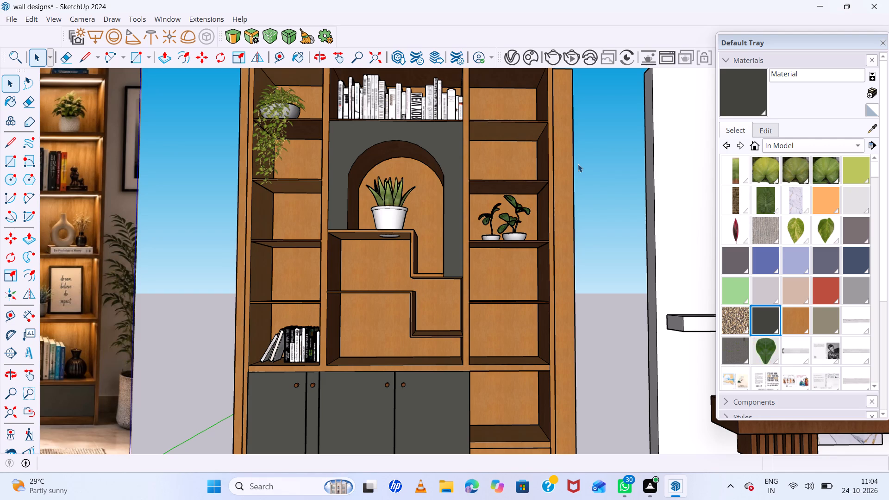
scroll(578, 164, down, 6)
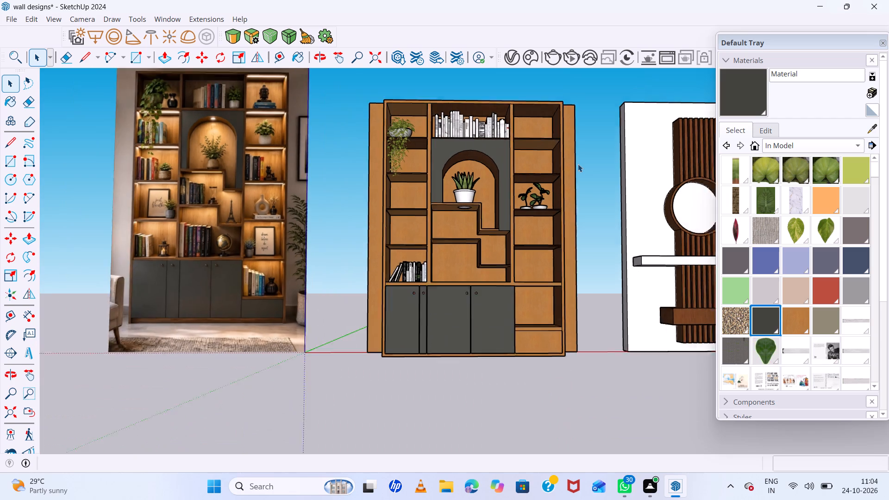
scroll(578, 164, down, 1)
middle_drag(578, 165, 588, 237)
middle_click(588, 237)
scroll(547, 165, up, 11)
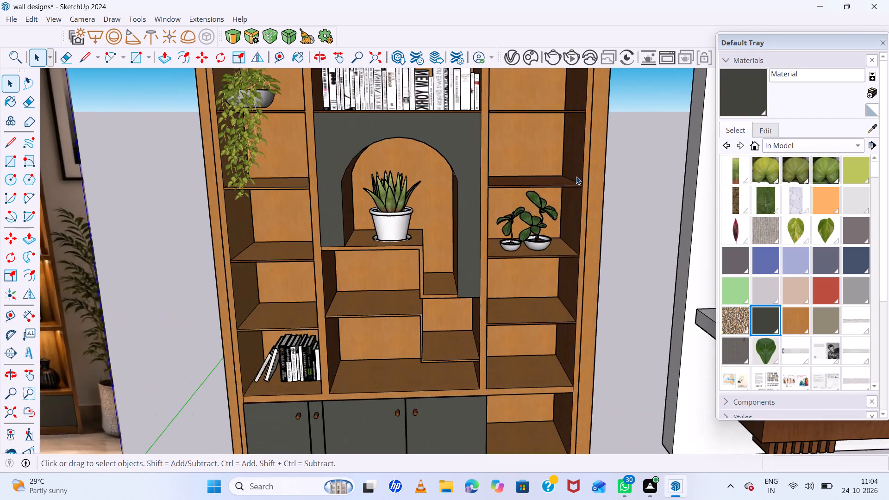
middle_drag(616, 196, 550, 156)
scroll(616, 195, up, 1)
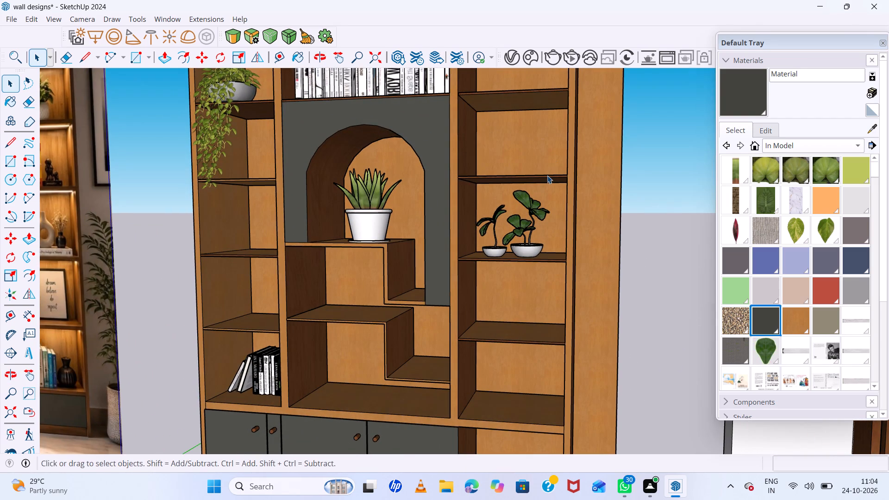
scroll(550, 172, down, 15)
middle_drag(552, 176, 552, 176)
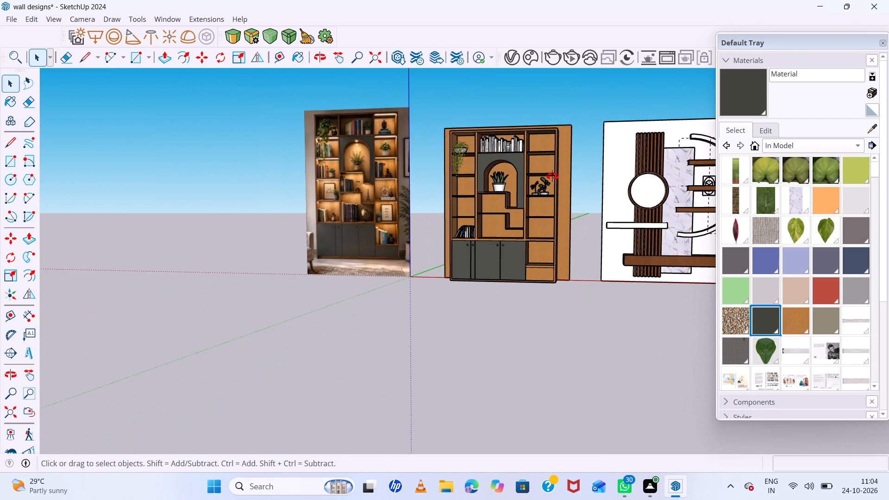
middle_drag(552, 176, 598, 189)
scroll(416, 180, up, 5)
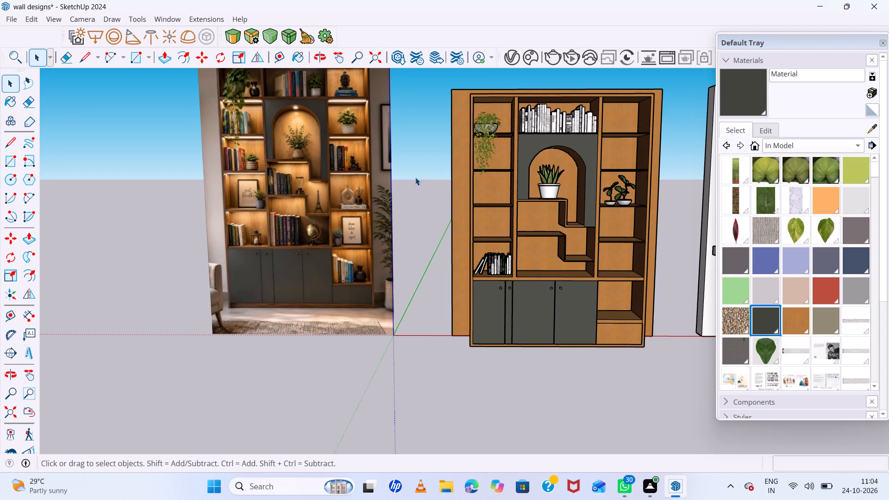
scroll(416, 179, down, 1)
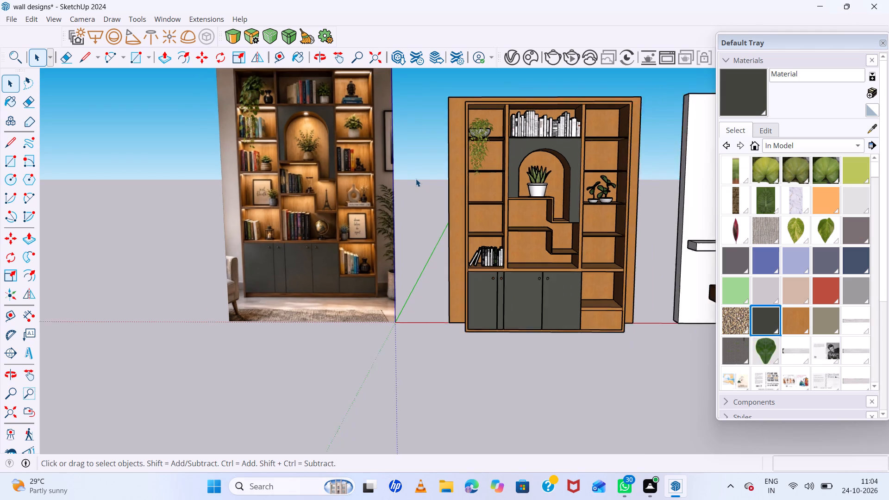
scroll(416, 179, down, 6)
scroll(463, 177, up, 5)
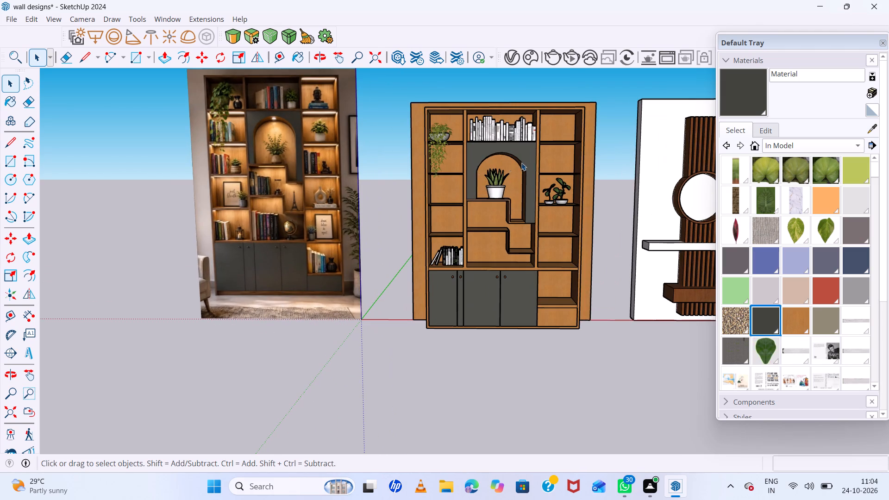
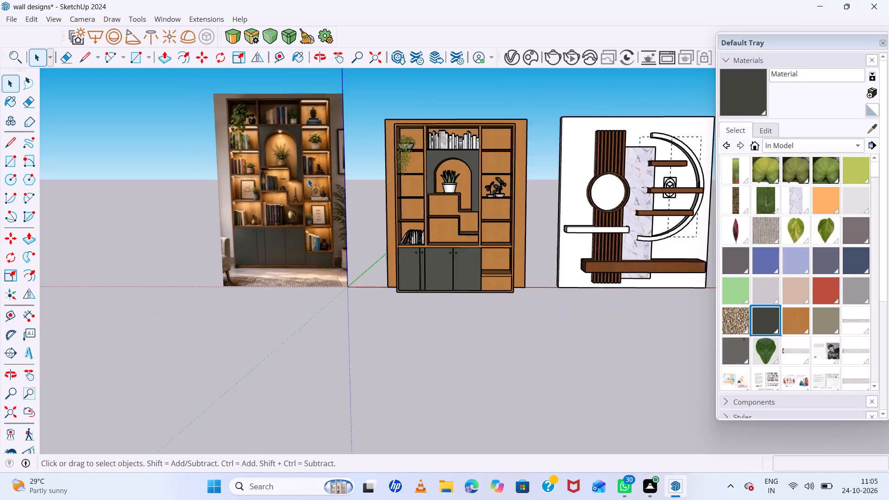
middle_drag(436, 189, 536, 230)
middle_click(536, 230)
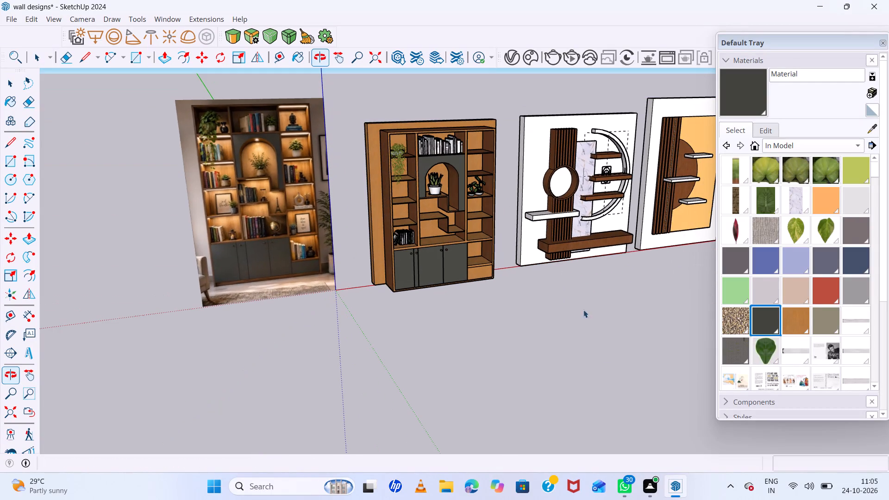
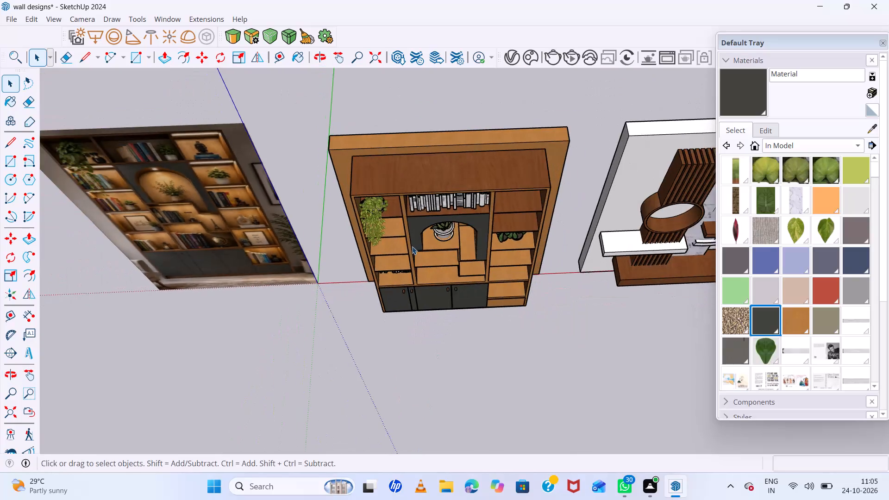
Examine the bookcase and the neighbouring wall shelving designs from several angles, comparing the bare shelves with the reference image.
middle_drag(541, 241, 544, 83)
scroll(563, 179, up, 6)
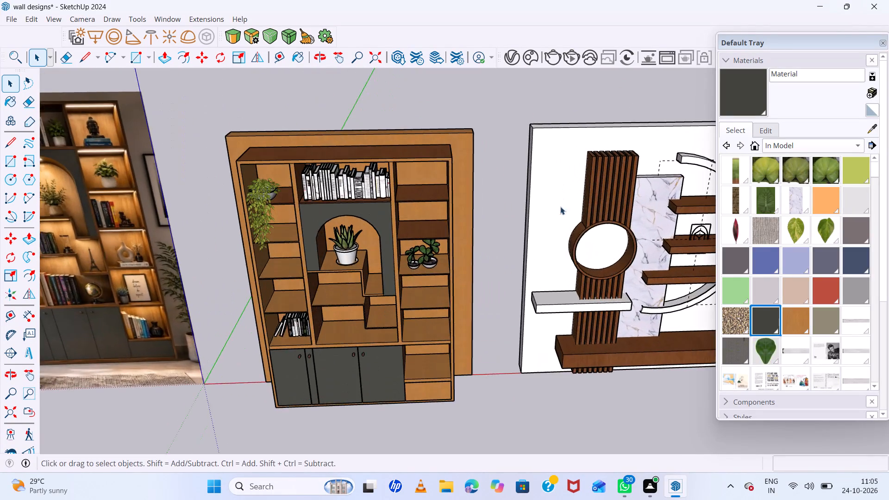
middle_drag(572, 238, 303, 74)
scroll(422, 185, up, 7)
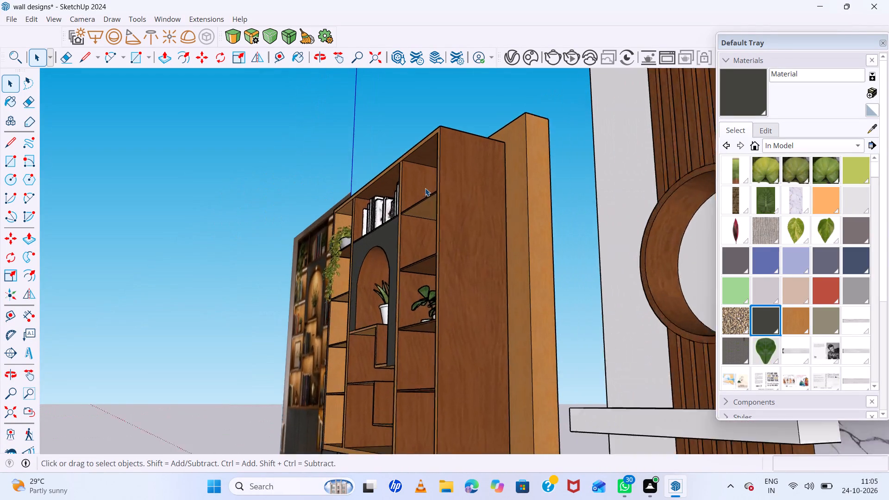
scroll(425, 188, up, 2)
scroll(425, 188, down, 5)
middle_drag(462, 244, 549, 282)
scroll(455, 236, up, 5)
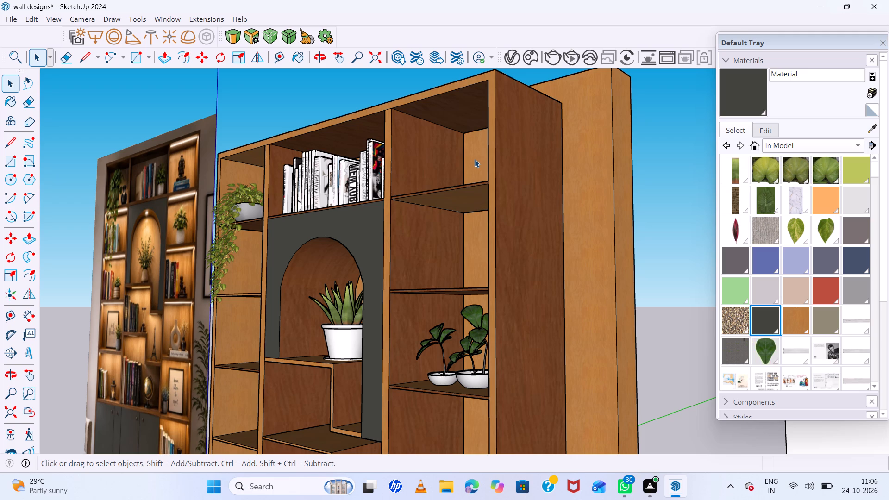
scroll(479, 160, down, 12)
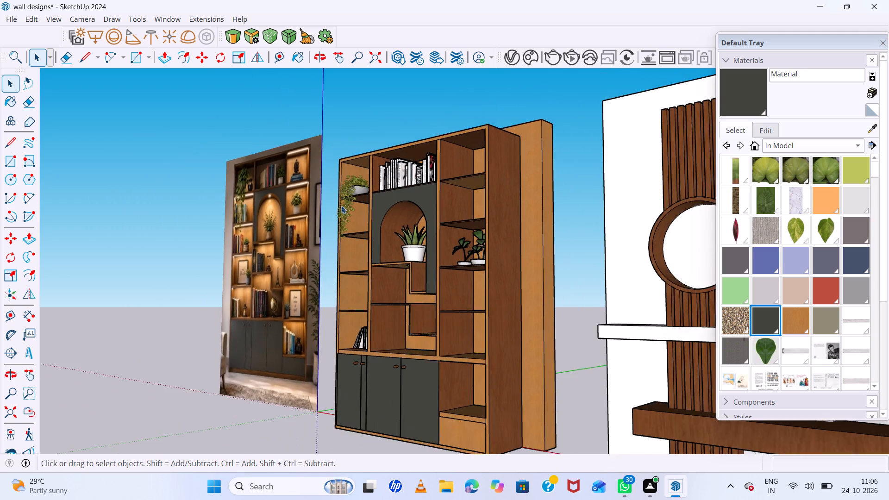
scroll(341, 206, down, 10)
middle_drag(538, 274, 669, 313)
scroll(440, 208, down, 4)
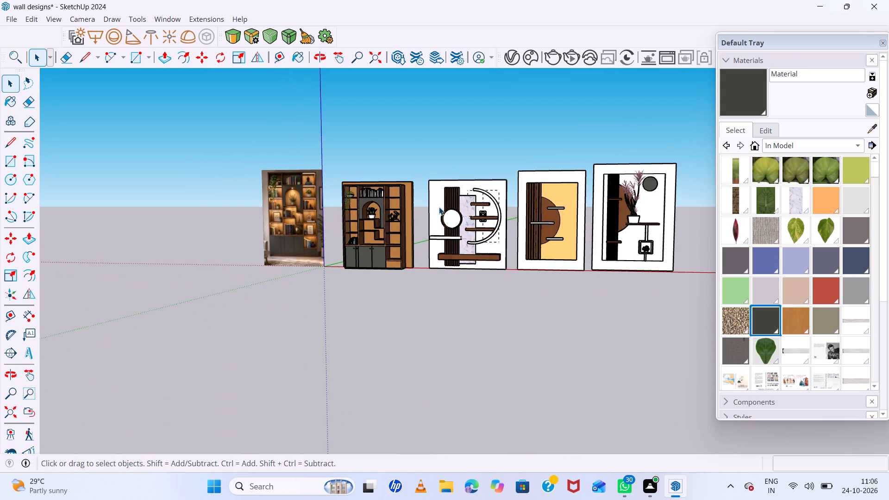
scroll(469, 202, up, 5)
key(space)
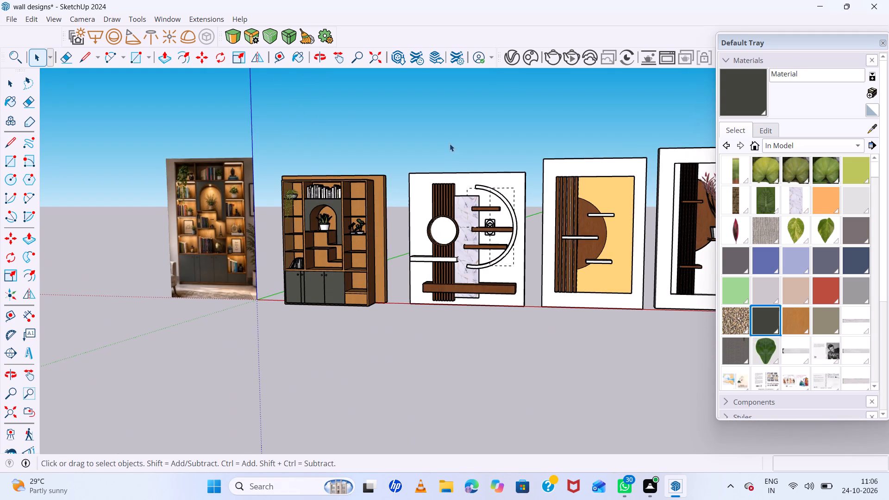
click(450, 144)
scroll(419, 168, up, 6)
middle_drag(430, 226, 525, 235)
middle_click(525, 235)
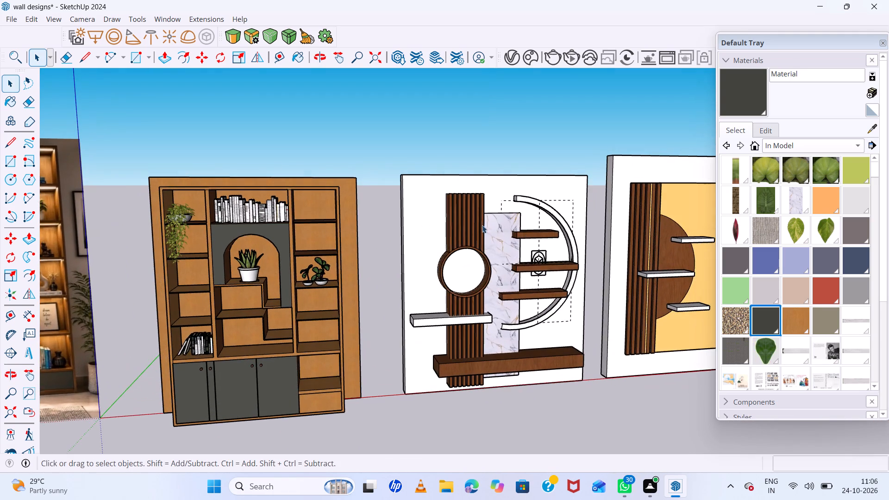
scroll(424, 206, down, 5)
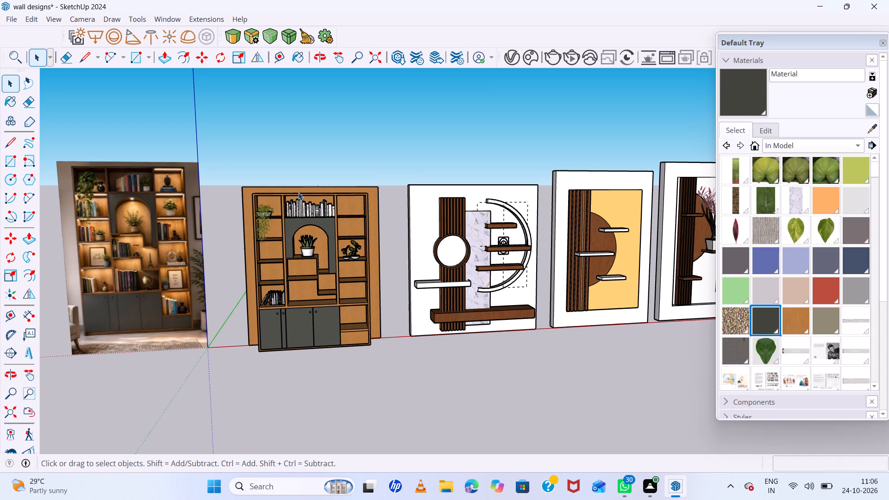
Search 3D Warehouse for "buddha" and look through the model results for a seated statue that suits the bookcase.
click(171, 20)
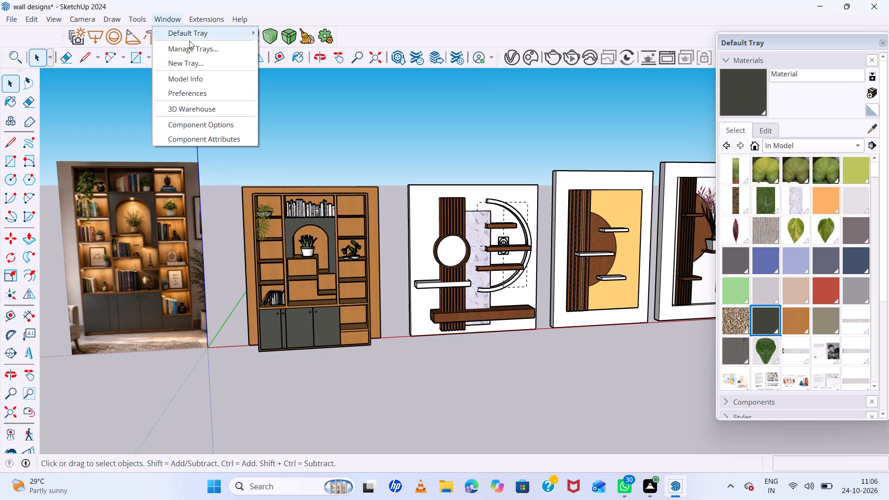
click(200, 107)
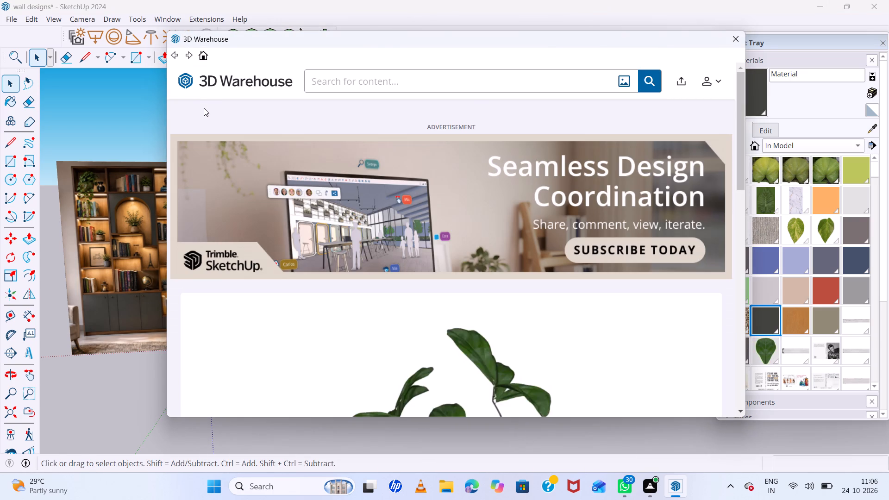
click(334, 89)
text(buddha)
key(Return)
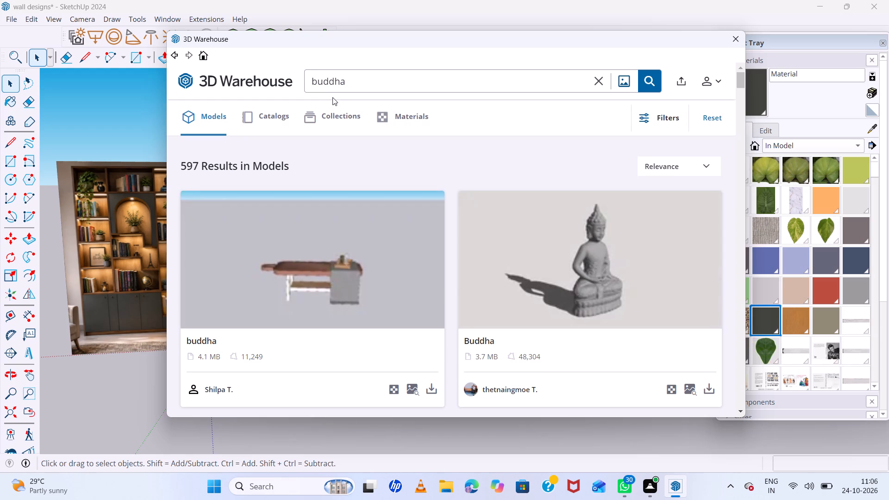
scroll(580, 248, down, 3)
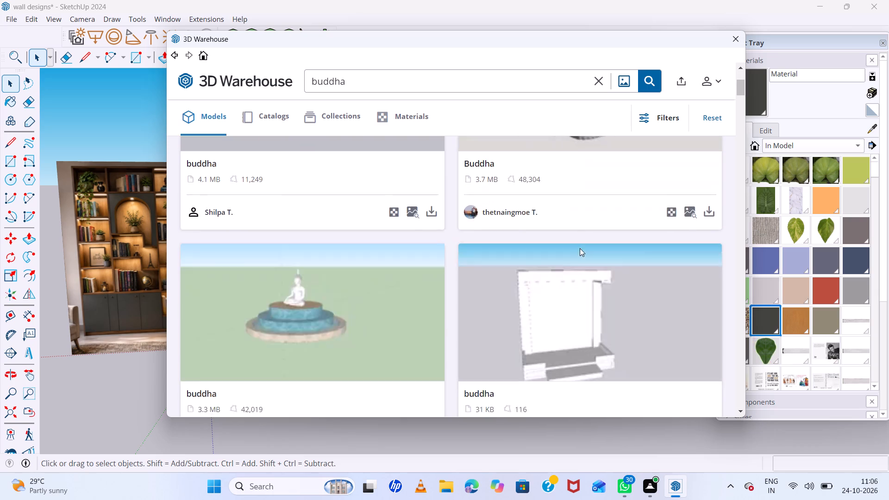
scroll(580, 248, down, 7)
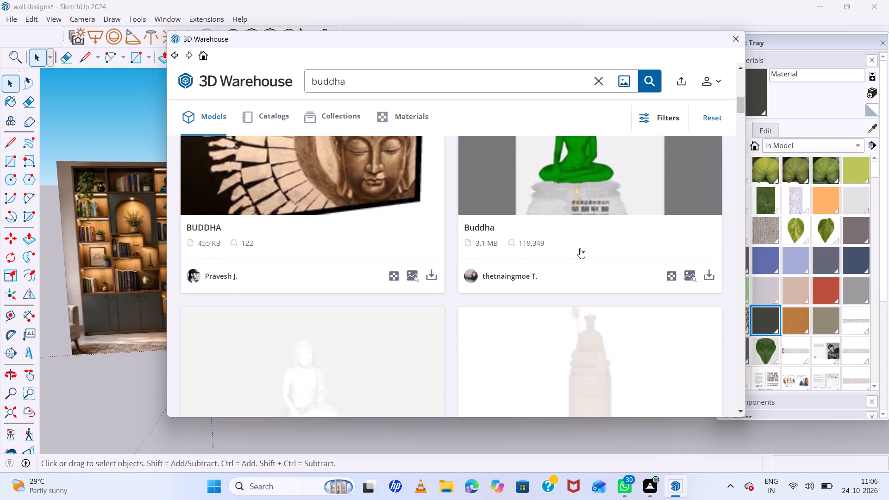
scroll(580, 248, down, 7)
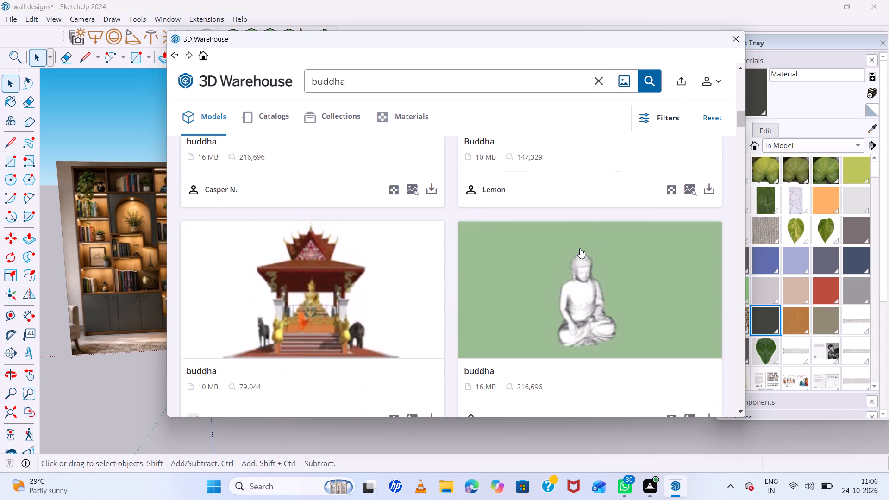
scroll(580, 248, down, 6)
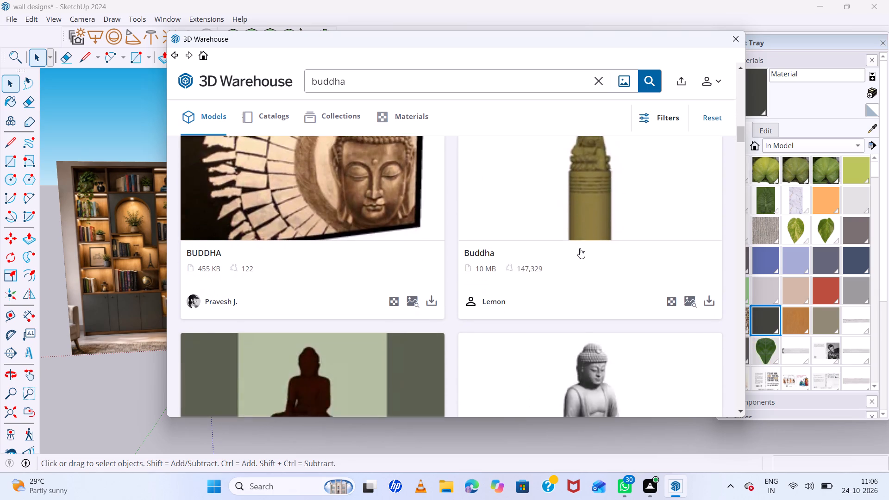
scroll(580, 248, down, 1)
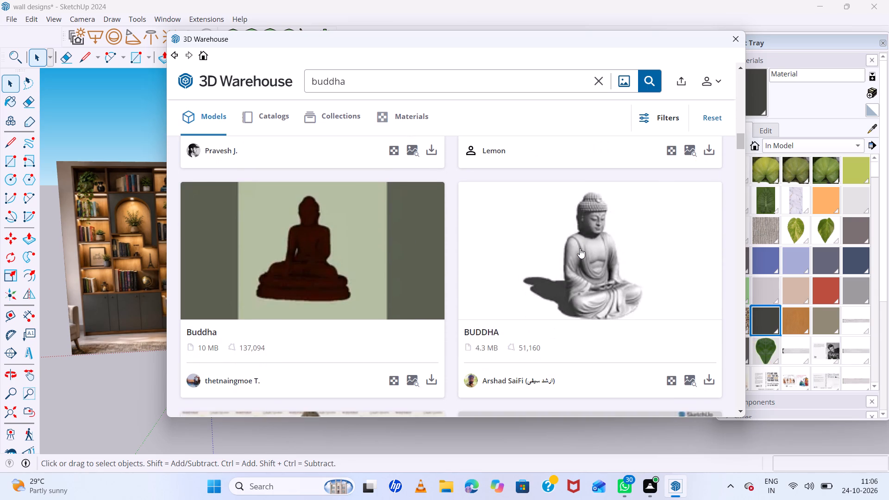
scroll(580, 248, down, 2)
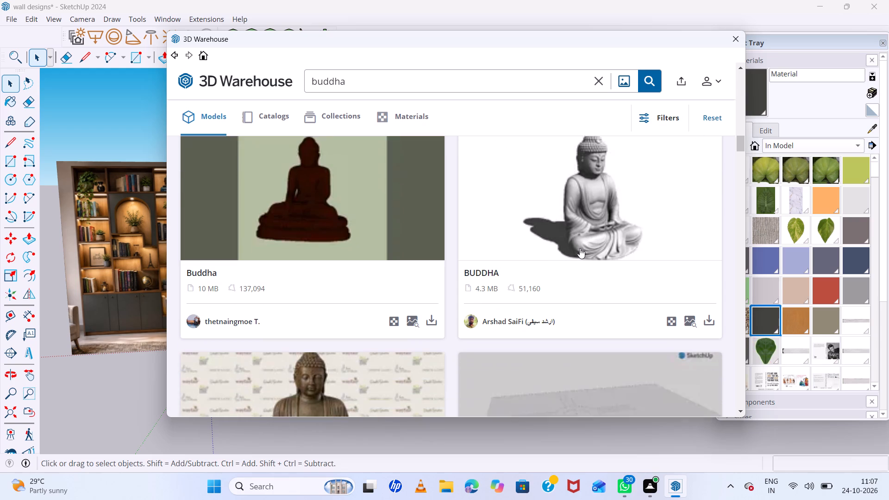
scroll(580, 248, down, 5)
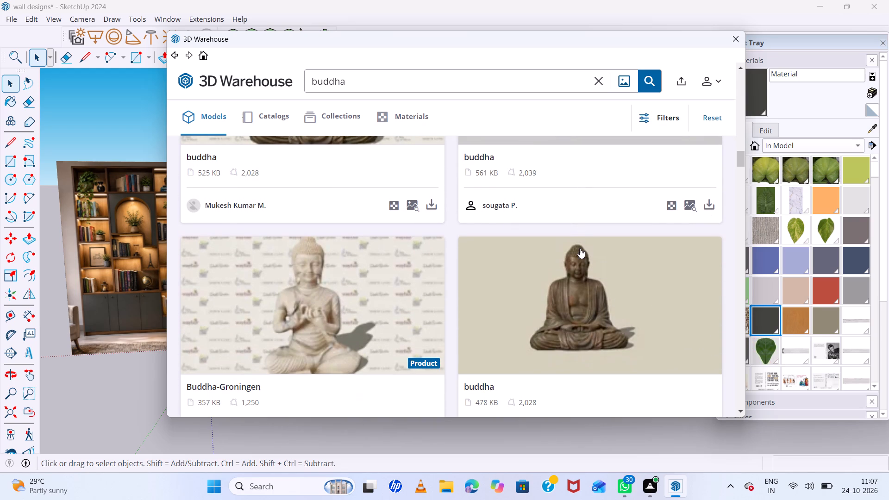
Import the bronze seated buddha model (478 KB) and place it on the ground in front of the bookcase's right corner.
click(561, 296)
scroll(471, 283, down, 5)
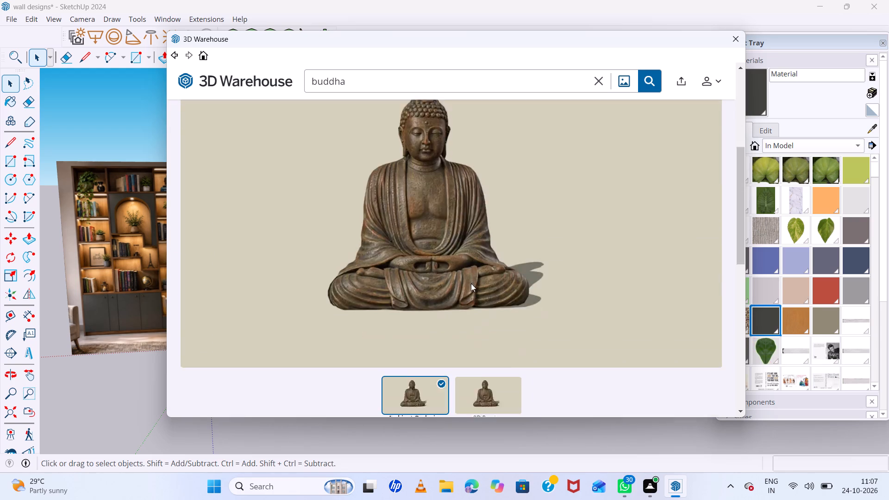
scroll(471, 283, down, 1)
click(614, 377)
click(425, 237)
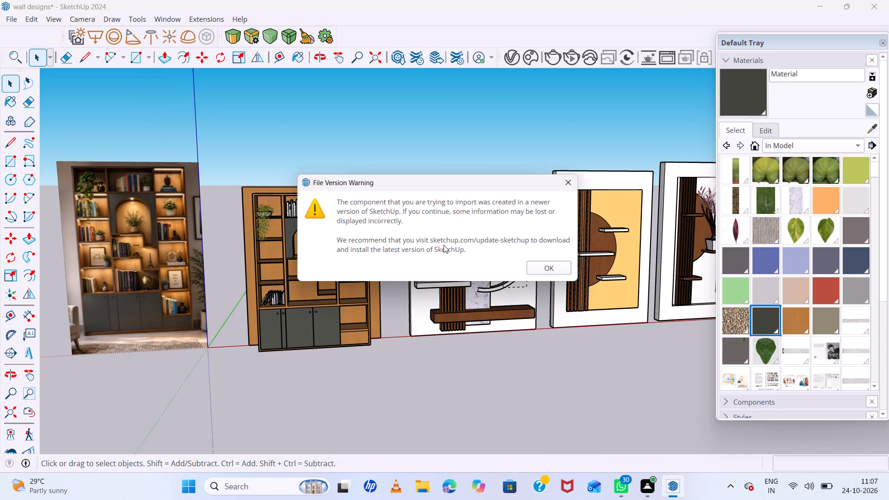
click(556, 272)
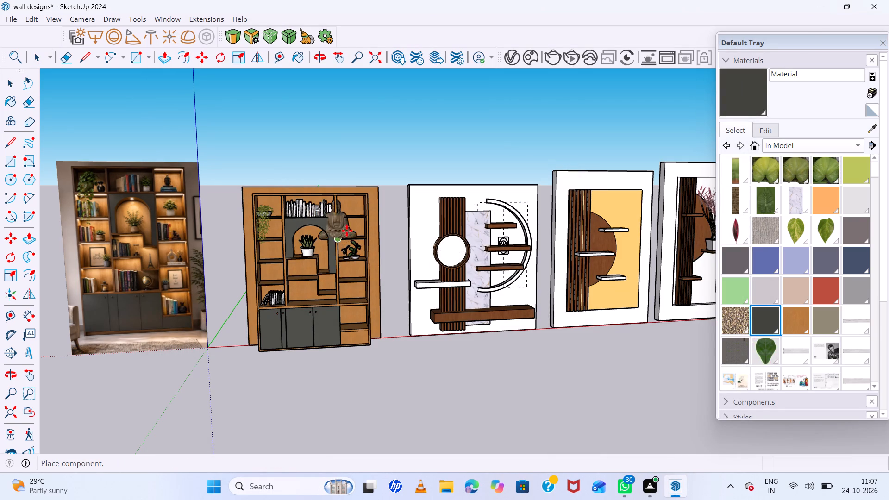
scroll(353, 218, up, 3)
click(396, 425)
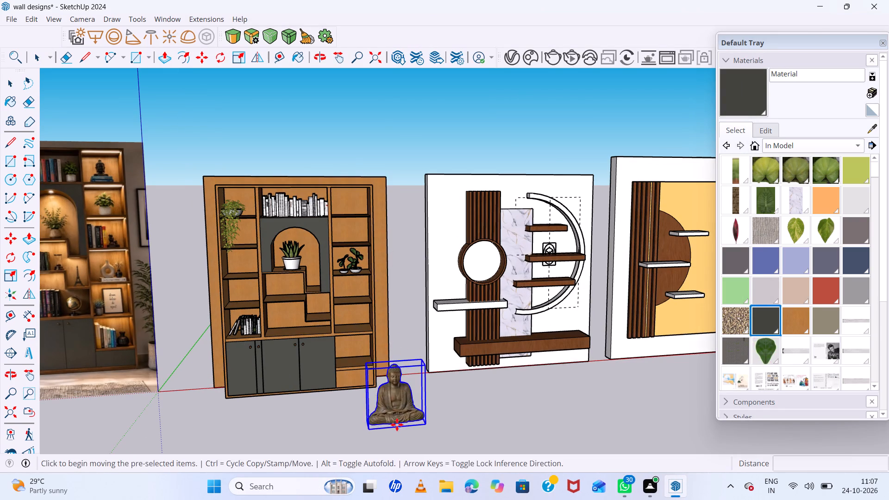
Scale the Buddha statue down along its width, height and depth, using a factor of about 0.69 for the width.
scroll(393, 418, up, 18)
middle_drag(433, 406, 554, 425)
middle_click(554, 425)
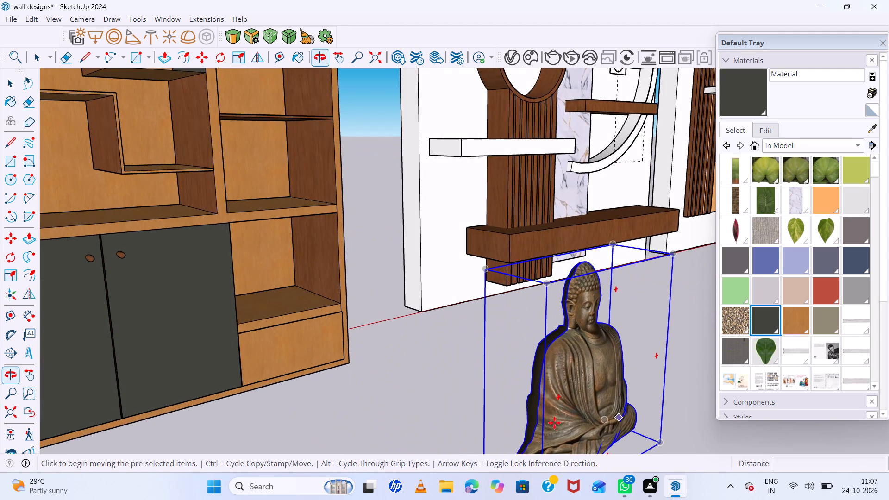
scroll(559, 370, down, 6)
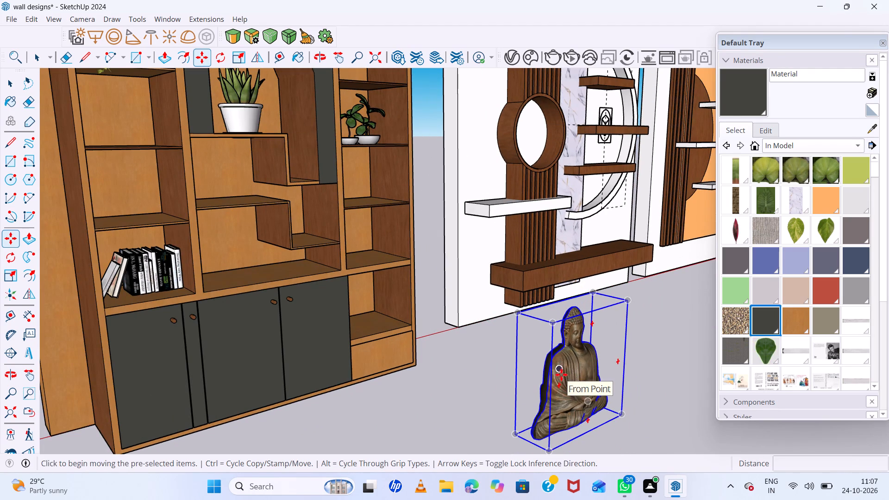
key(s)
click(529, 382)
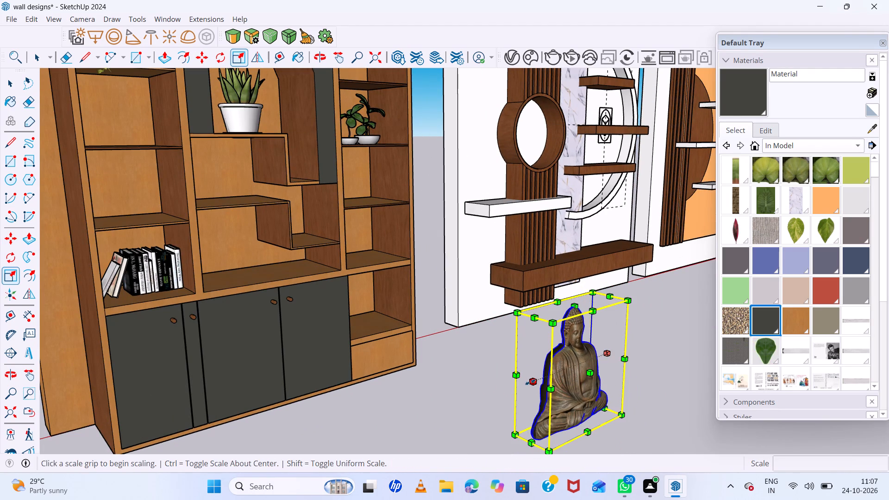
click(558, 372)
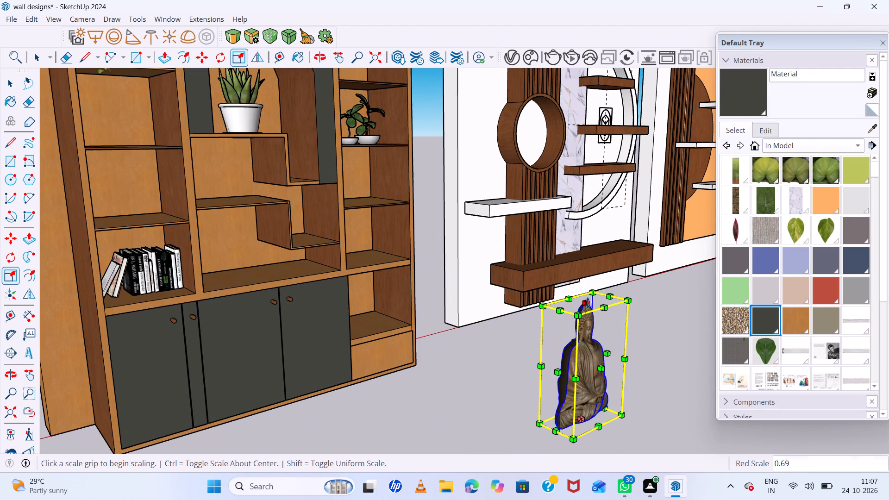
click(588, 303)
click(589, 353)
scroll(588, 386, up, 6)
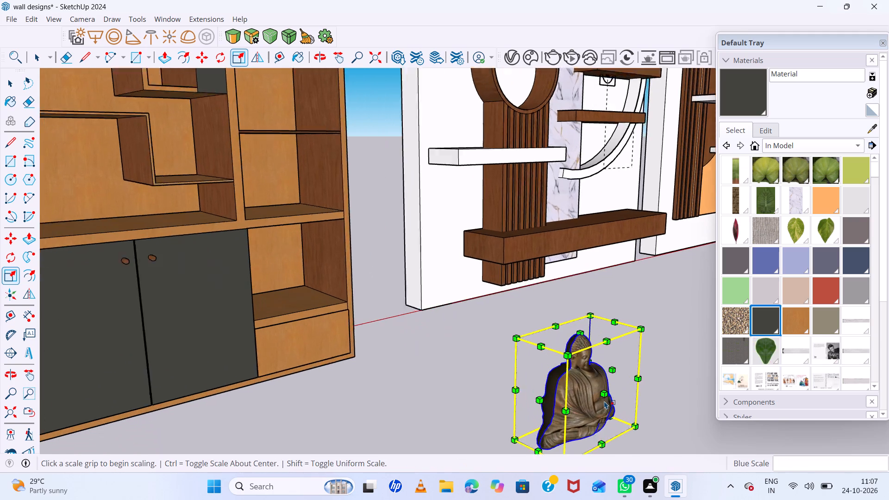
scroll(604, 401, up, 2)
click(606, 390)
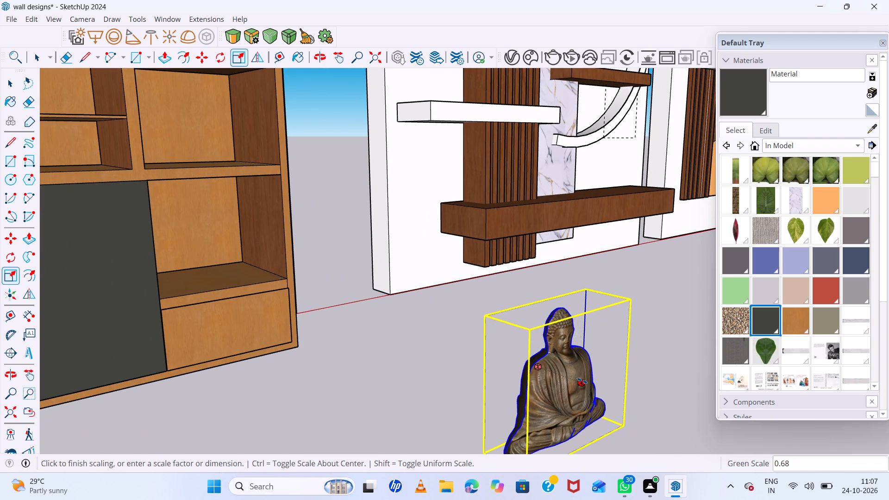
click(575, 379)
scroll(509, 350, down, 5)
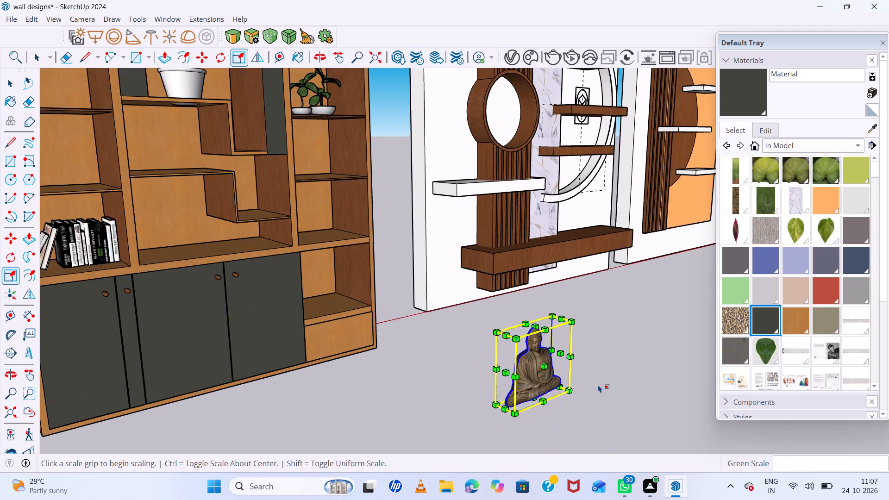
Move the Buddha statue from the ground onto the shelf in the bookcase's upper-right compartment.
middle_drag(572, 371, 407, 326)
middle_click(407, 326)
scroll(406, 325, up, 6)
scroll(373, 360, up, 4)
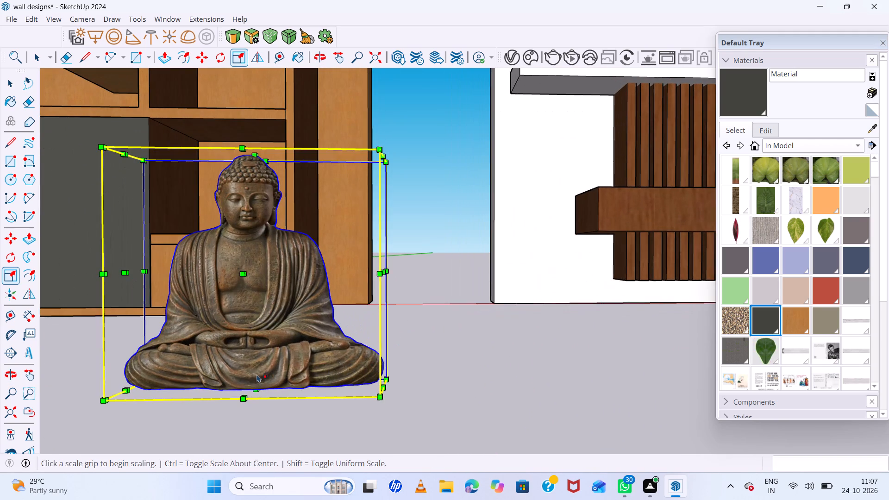
scroll(289, 343, down, 3)
key(m)
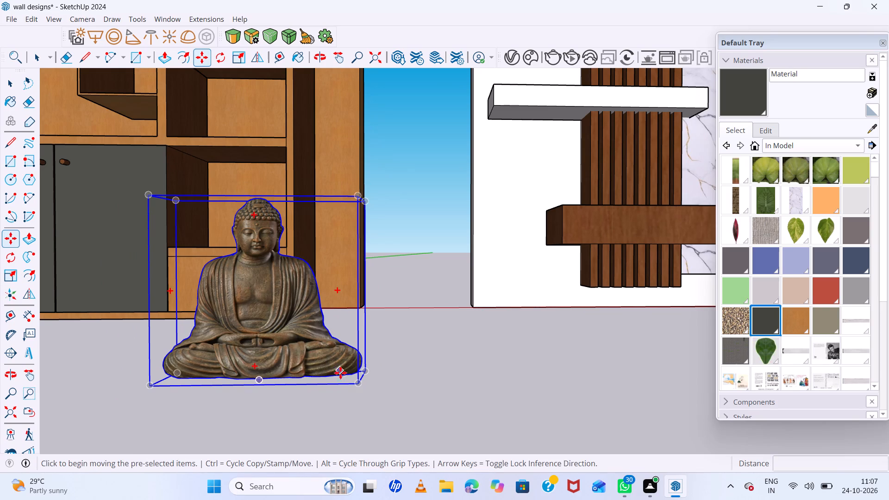
click(360, 385)
scroll(406, 352, down, 18)
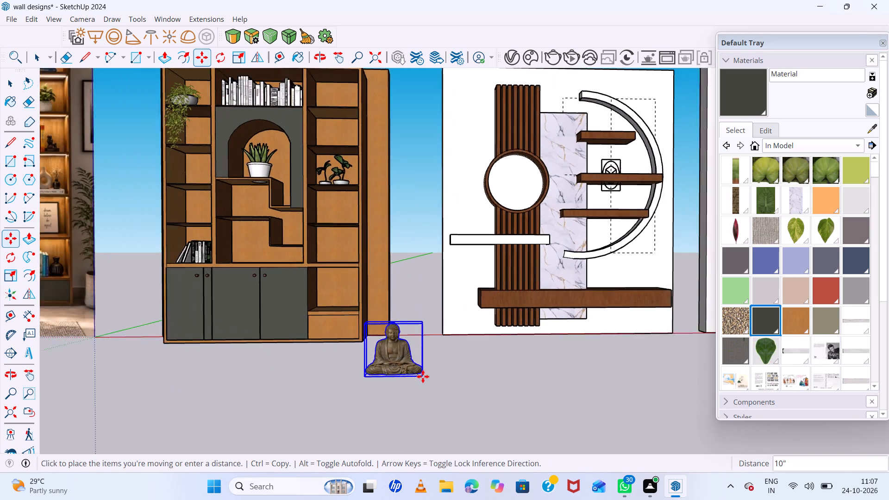
scroll(423, 376, down, 6)
scroll(390, 189, up, 16)
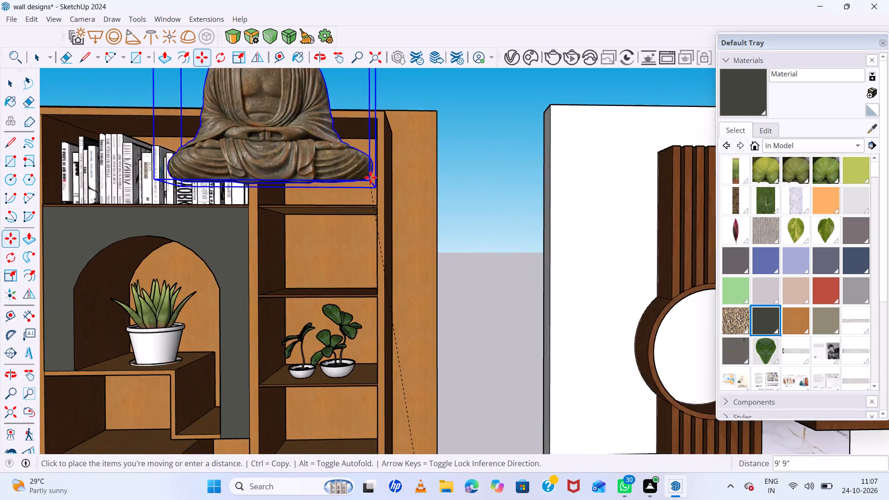
scroll(370, 177, up, 6)
middle_drag(373, 190, 429, 238)
middle_click(429, 238)
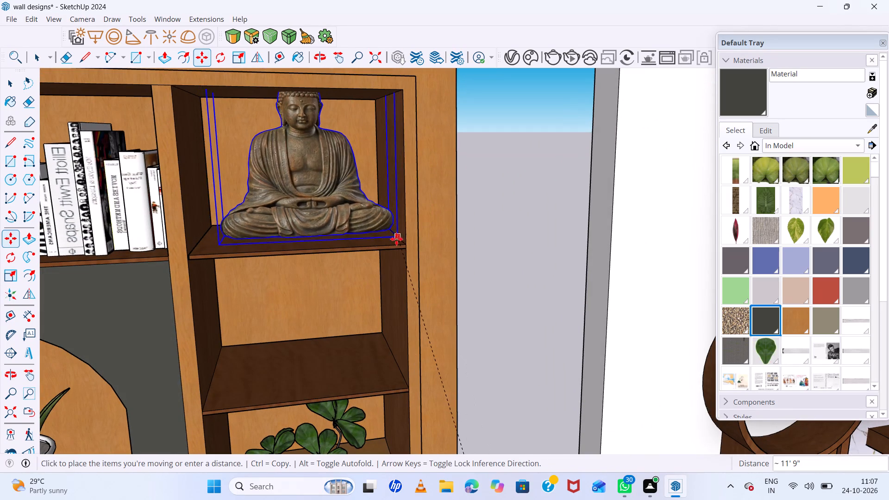
click(394, 244)
Scale the Buddha statue down to fit its compartment, using factors of about 0.75 for height and 0.78 for width.
scroll(394, 244, down, 9)
scroll(372, 181, up, 2)
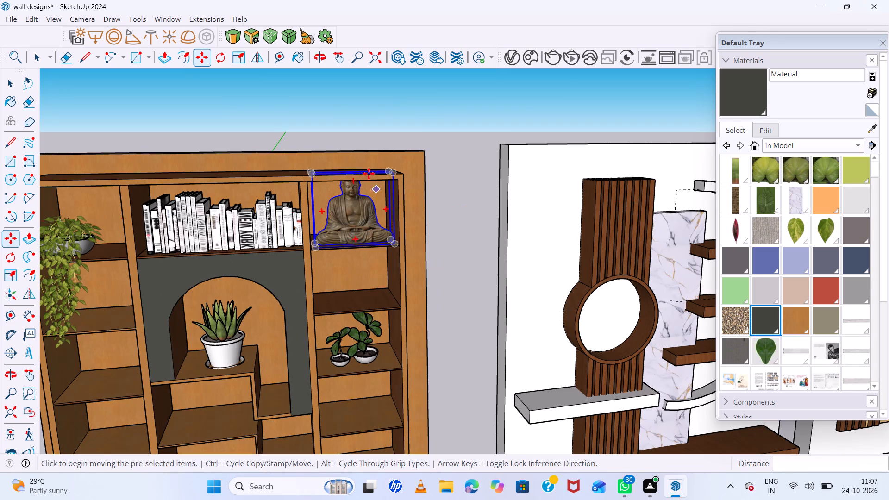
scroll(369, 174, up, 13)
middle_drag(430, 294, 424, 337)
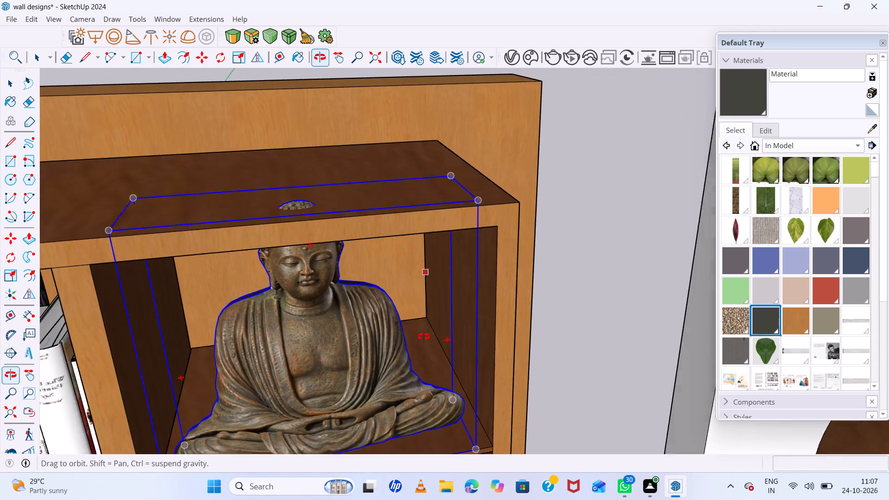
middle_drag(424, 337, 418, 337)
middle_click(418, 337)
scroll(376, 299, down, 5)
middle_drag(388, 350, 392, 267)
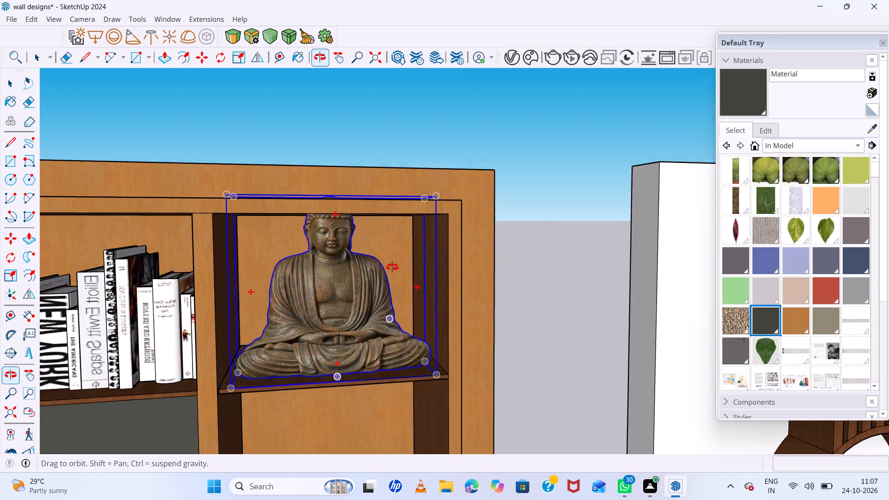
middle_drag(392, 267, 390, 262)
middle_click(390, 262)
key(s)
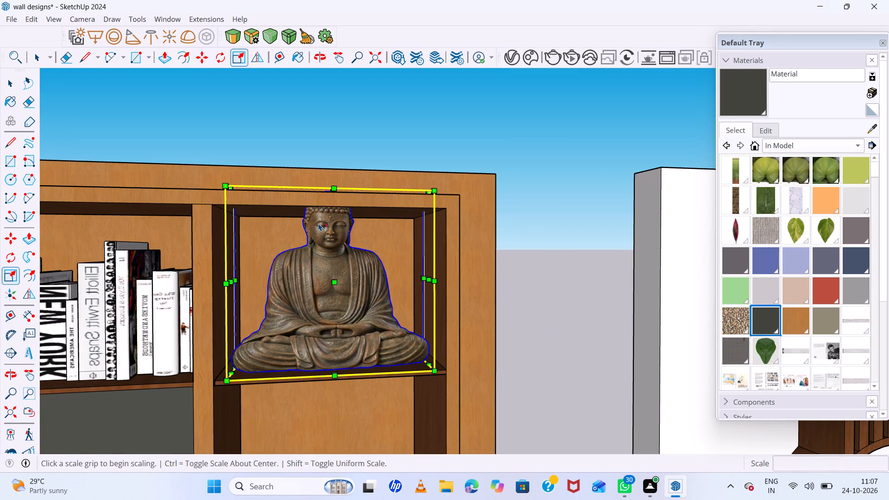
middle_drag(318, 224, 347, 297)
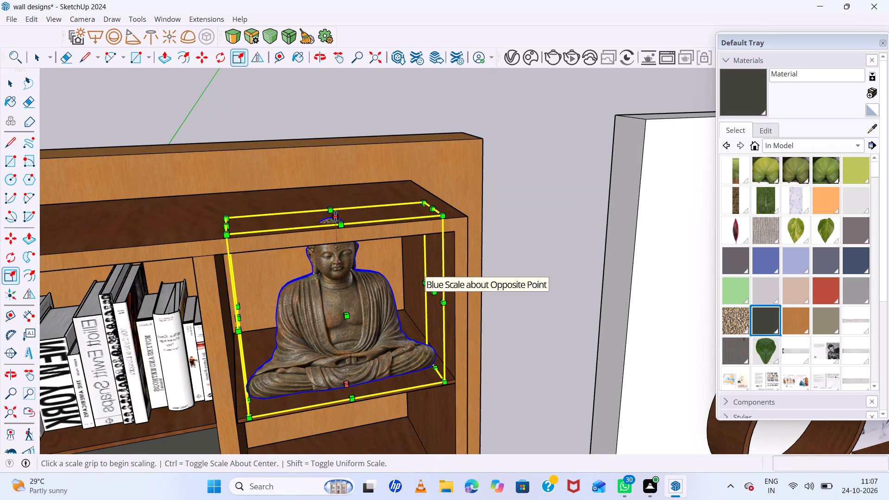
click(336, 217)
click(343, 261)
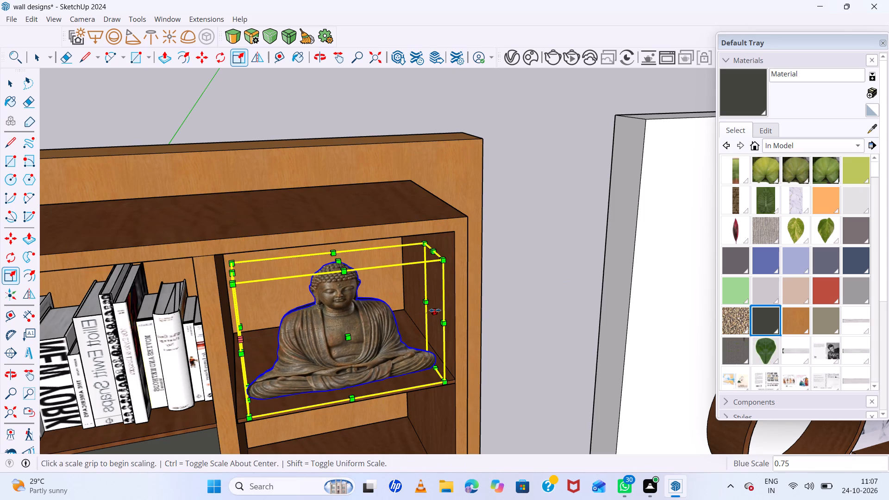
click(435, 312)
click(395, 322)
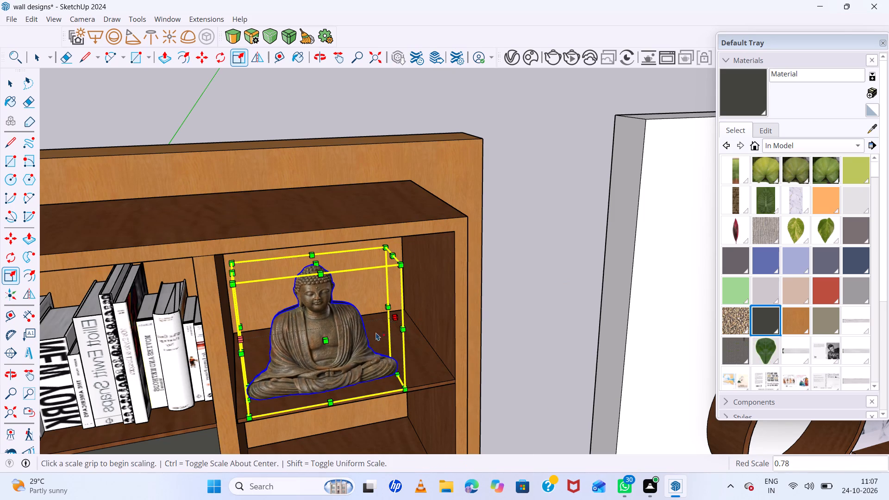
Move the Buddha statue back and sideways from the divider to sit deeper inside its compartment, and deselect it.
scroll(355, 335, down, 5)
middle_drag(403, 373, 376, 270)
middle_click(376, 269)
scroll(338, 254, up, 9)
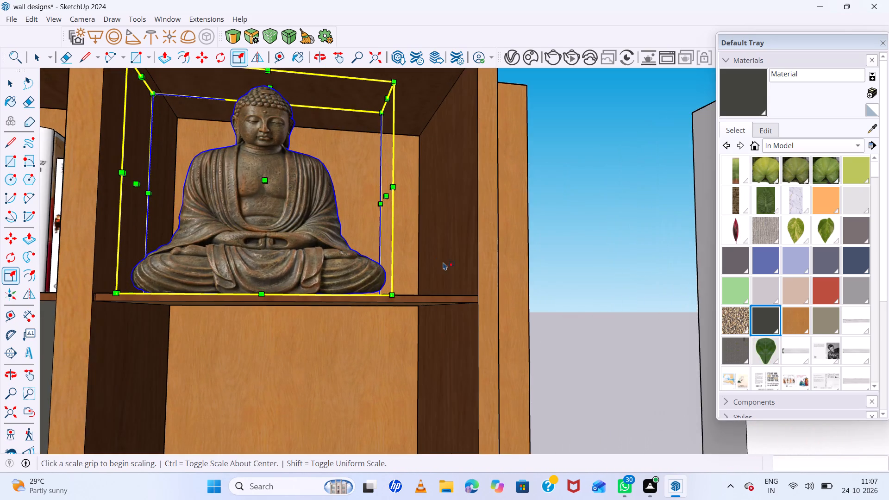
middle_drag(443, 262, 404, 319)
middle_click(404, 319)
scroll(404, 319, down, 9)
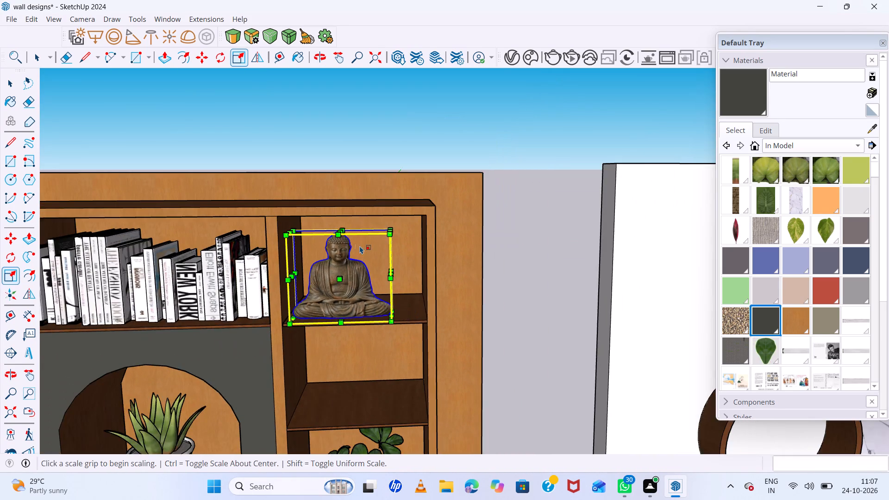
scroll(352, 236, up, 4)
scroll(389, 258, down, 4)
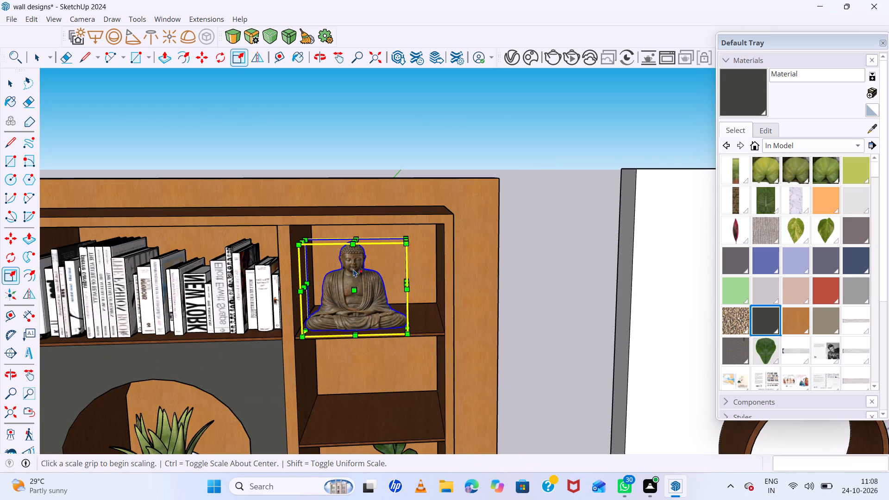
middle_drag(352, 271, 305, 296)
middle_click(305, 296)
key(m)
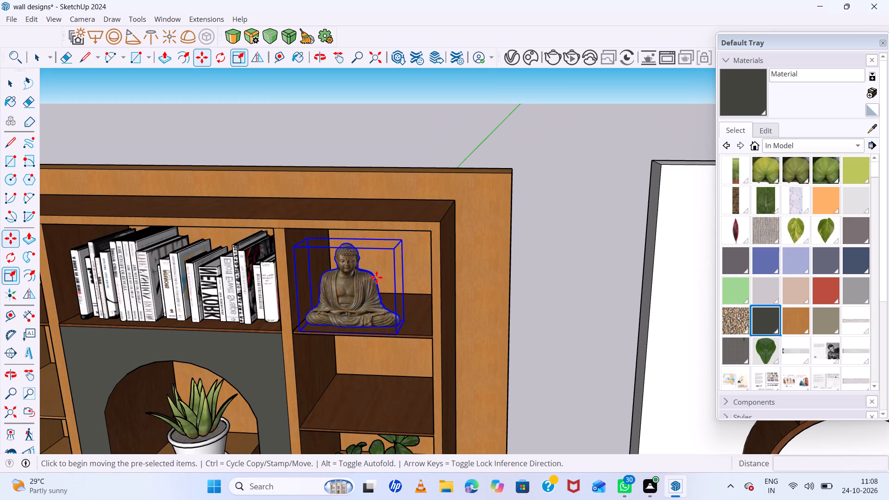
click(359, 314)
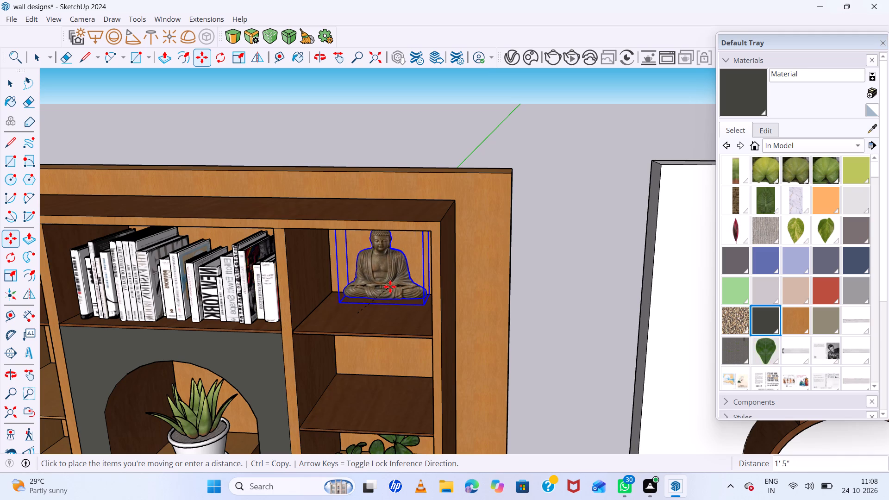
click(389, 290)
scroll(354, 330, down, 3)
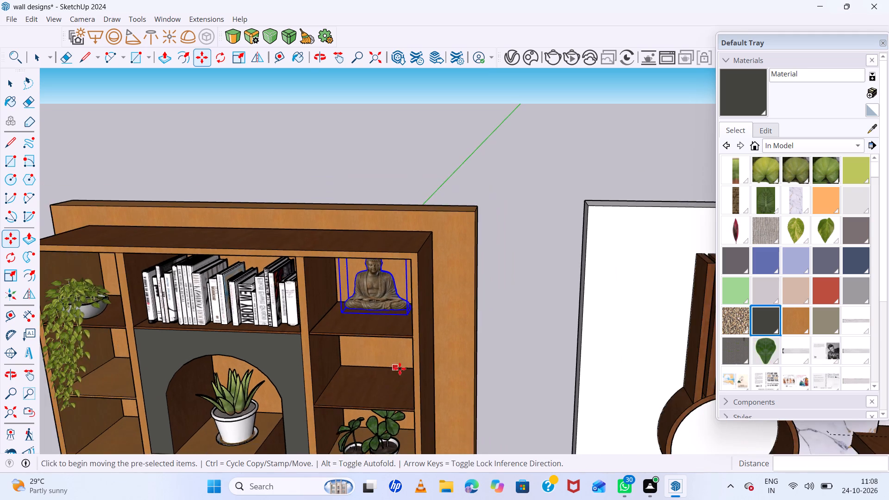
middle_drag(407, 358, 461, 286)
middle_click(462, 283)
scroll(464, 277, up, 5)
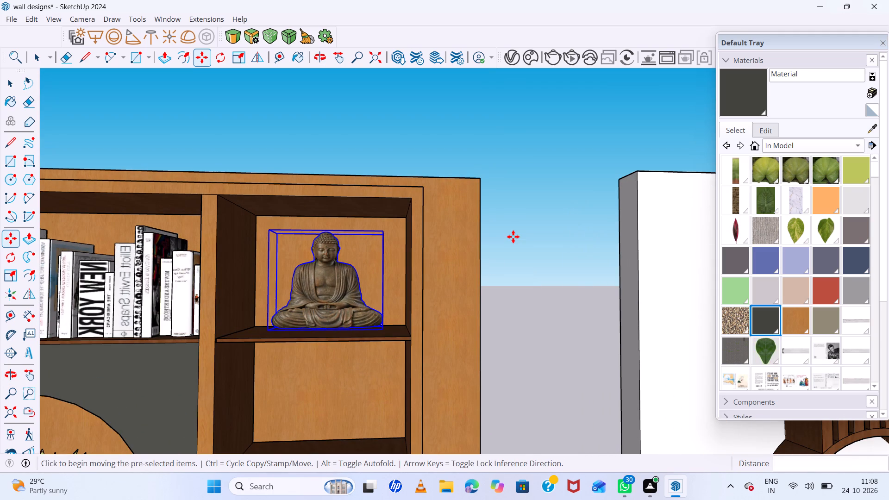
key(space)
click(515, 236)
Examine the decorated bookcase beside the reference image, comparing the shelf contents to decide which decor item is missing.
scroll(386, 215, down, 10)
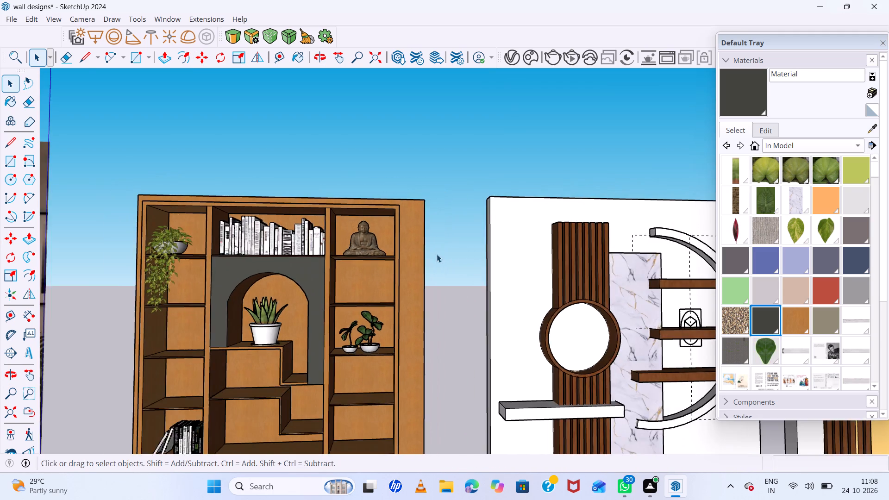
scroll(437, 242, down, 6)
middle_drag(497, 341, 483, 412)
scroll(382, 214, up, 6)
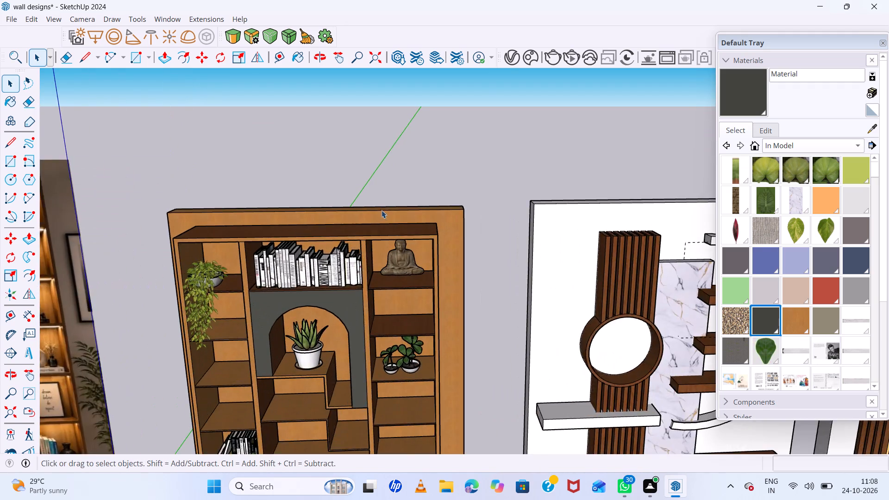
scroll(382, 210, up, 5)
middle_drag(430, 260, 433, 194)
scroll(432, 255, up, 1)
middle_click(433, 192)
middle_click(433, 192)
scroll(441, 199, down, 9)
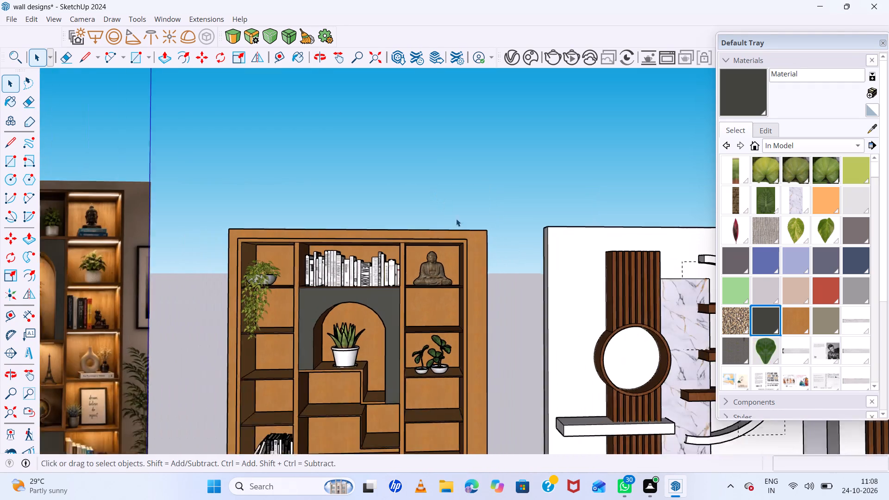
middle_drag(498, 304, 495, 281)
middle_click(495, 281)
scroll(495, 279, down, 2)
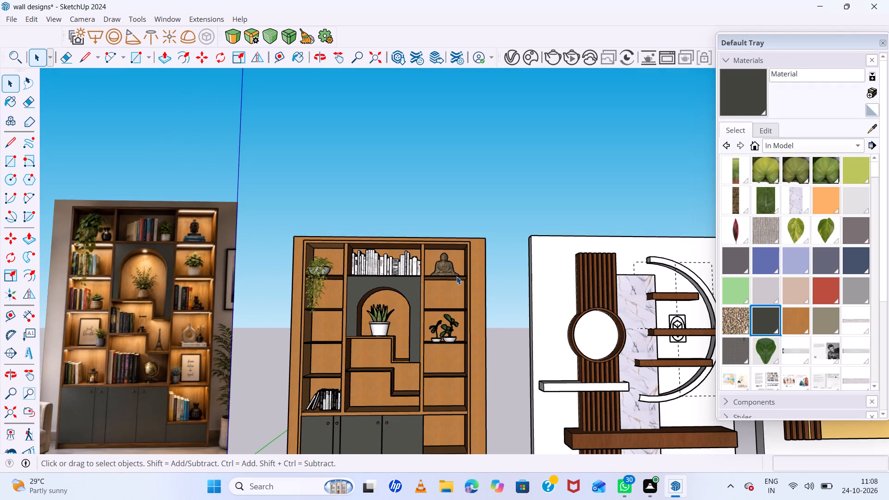
scroll(457, 276, up, 5)
scroll(457, 276, down, 4)
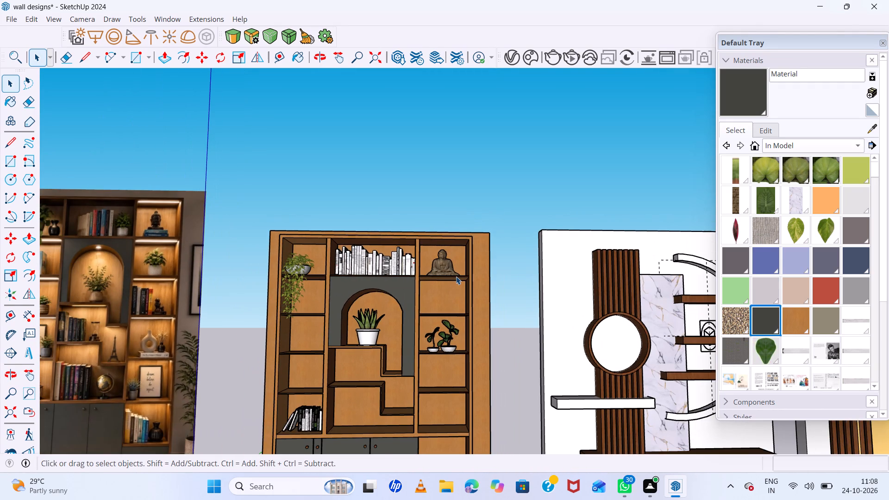
scroll(456, 276, down, 2)
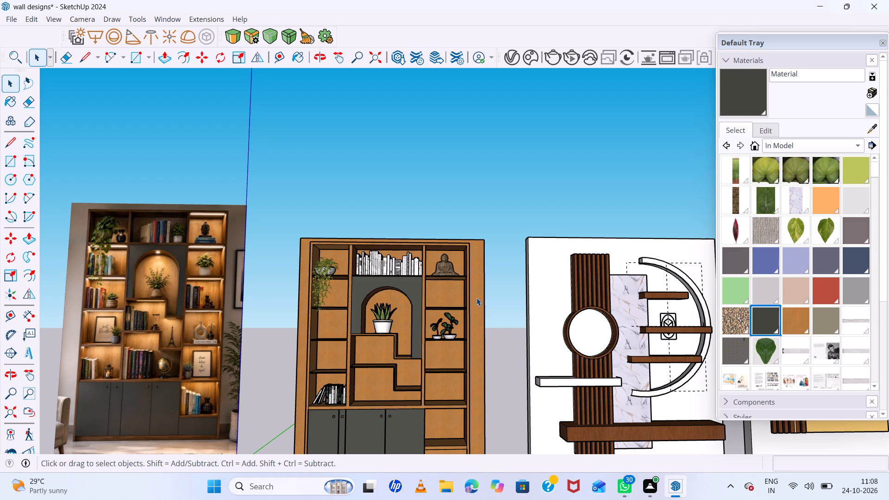
scroll(152, 230, up, 5)
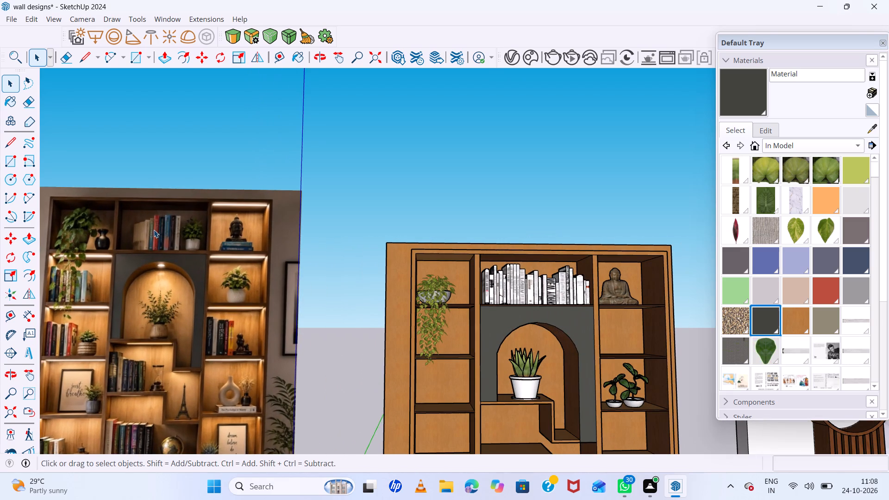
Search the 3D Warehouse for "pots".
click(164, 19)
click(214, 109)
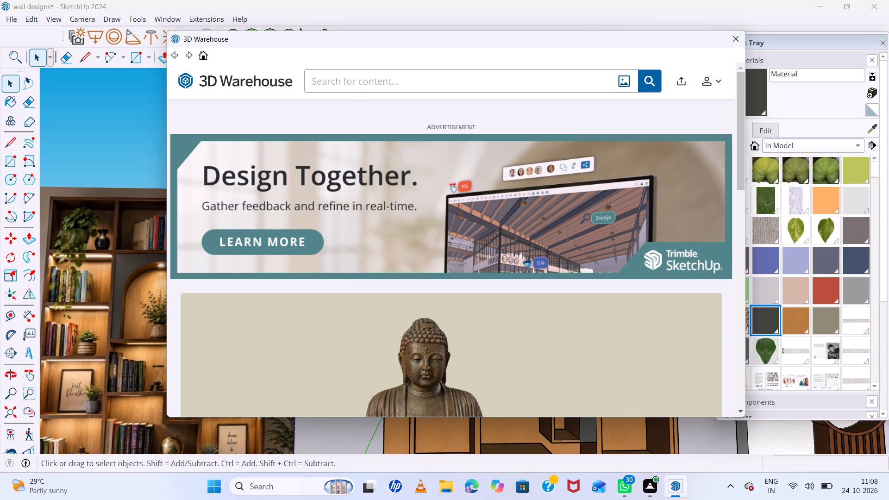
click(345, 77)
text(pot)
key(space)
key(BackSpace)
key(s)
key(Return)
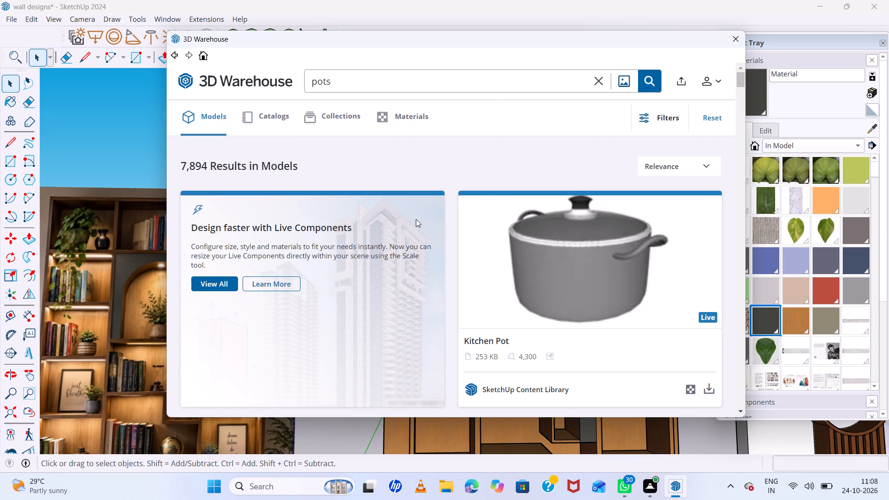
Examine the pot models in the search results for a decorative vase suited to the bookcase shelves.
scroll(457, 234, down, 10)
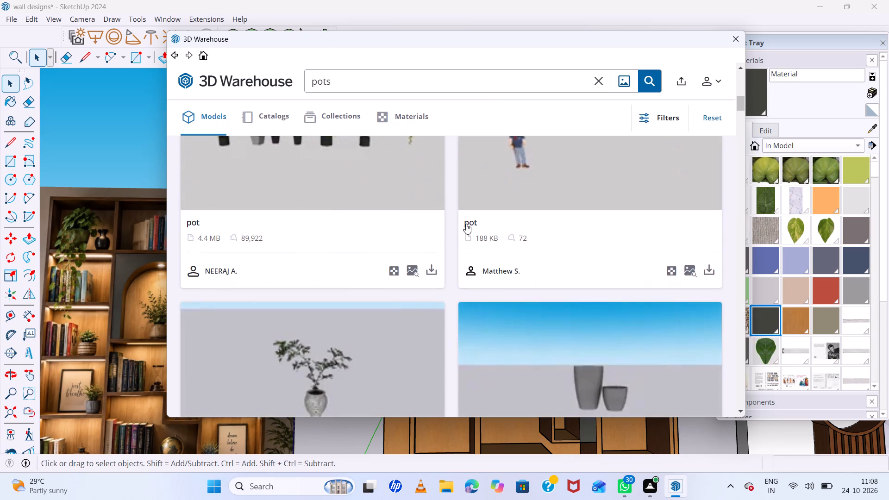
scroll(466, 224, down, 7)
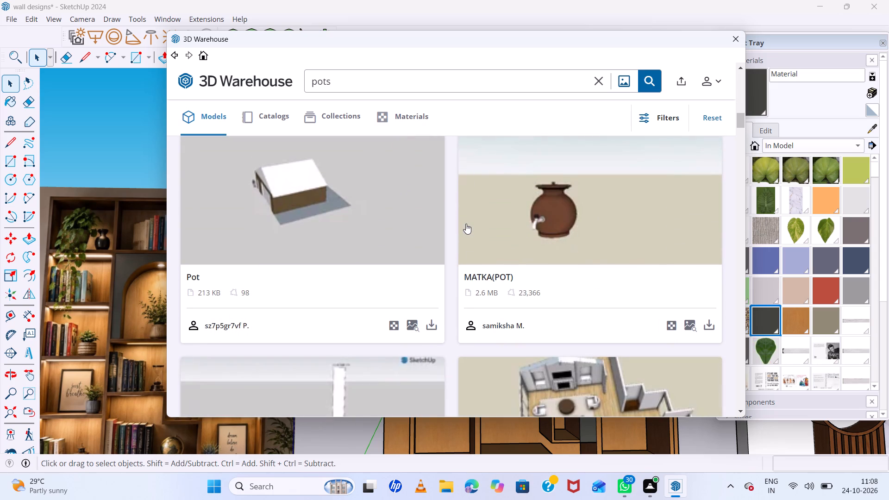
scroll(466, 224, down, 9)
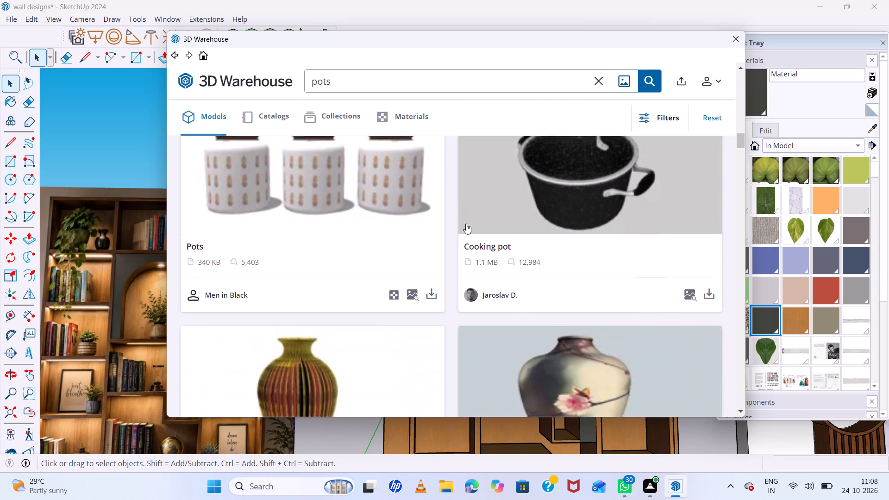
scroll(466, 224, down, 6)
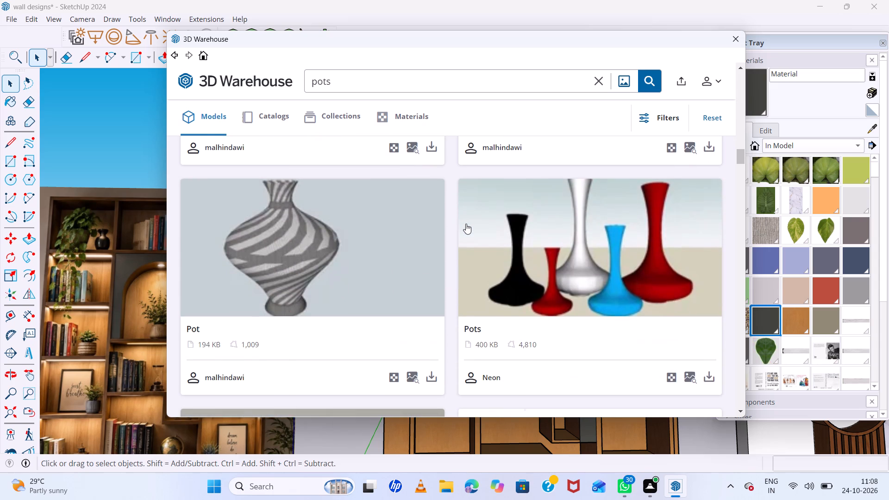
scroll(466, 224, down, 8)
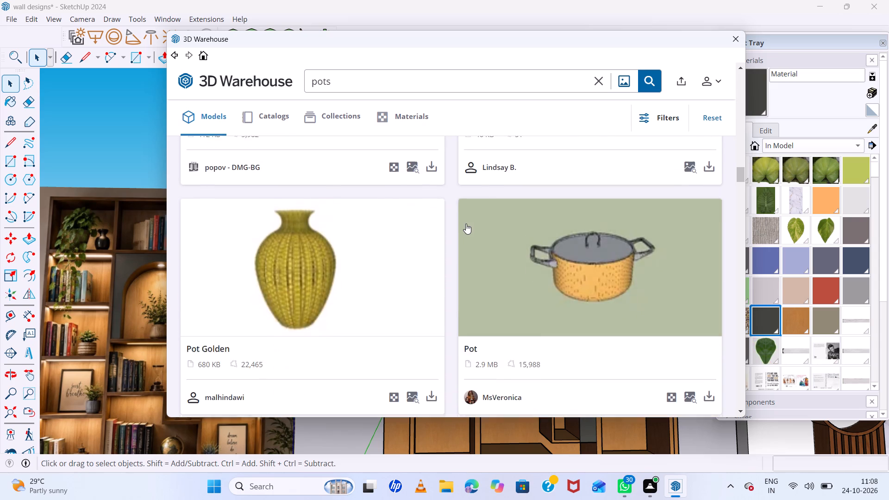
scroll(466, 224, down, 3)
scroll(466, 224, up, 3)
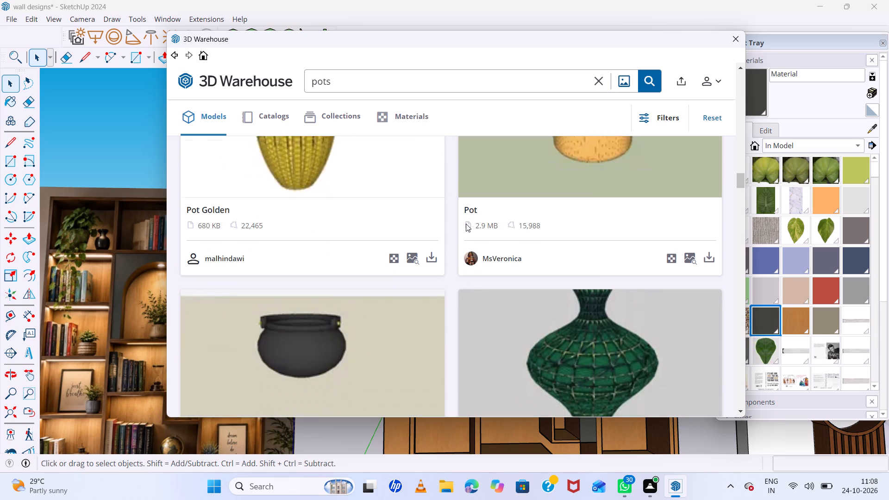
scroll(466, 224, up, 12)
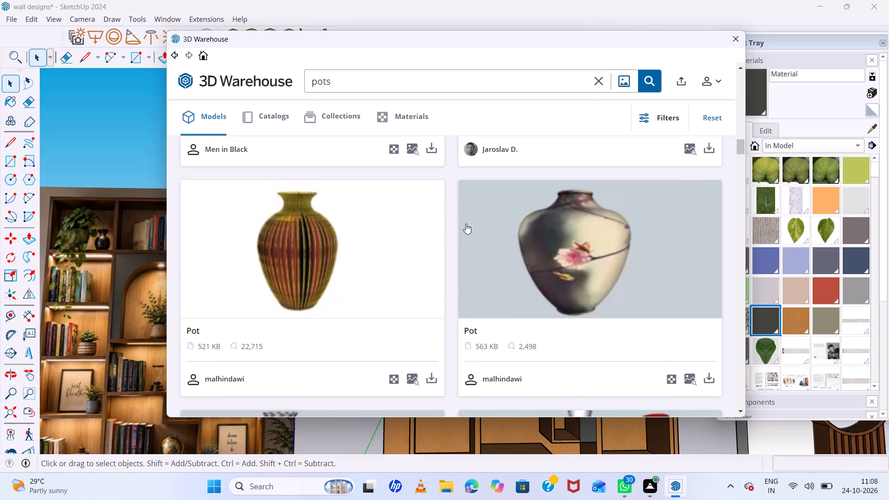
Download the flower-patterned Pot by malhindawi into the model and place it on the ground beside the reference image.
click(635, 257)
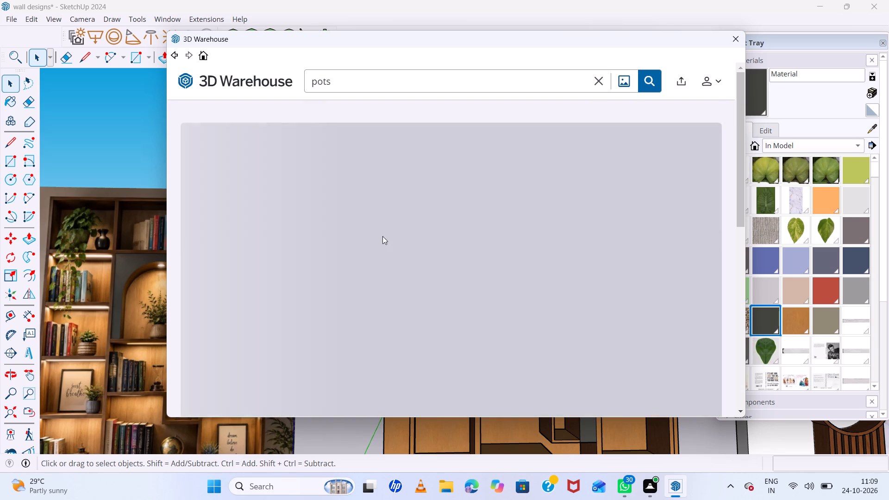
scroll(381, 234, down, 7)
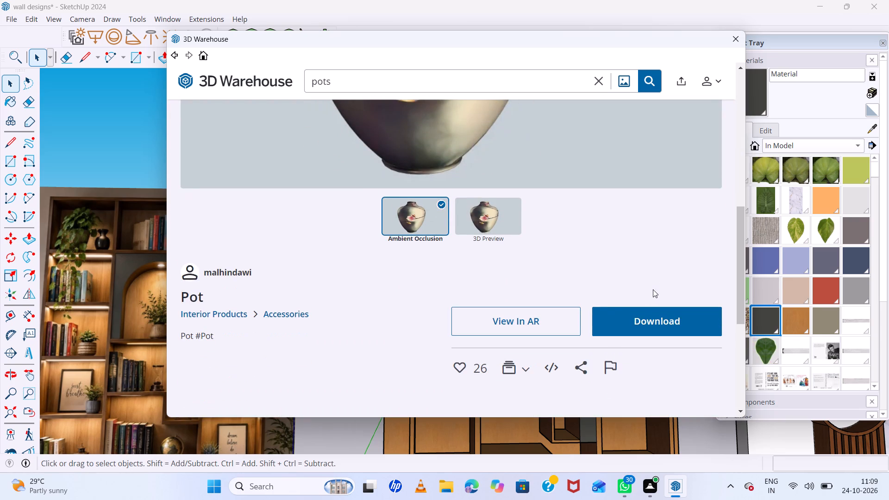
click(632, 313)
click(430, 246)
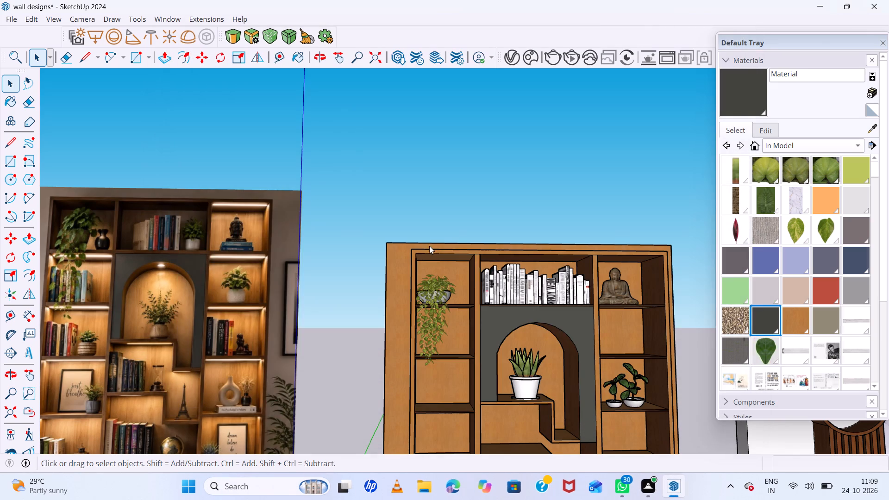
scroll(429, 246, down, 6)
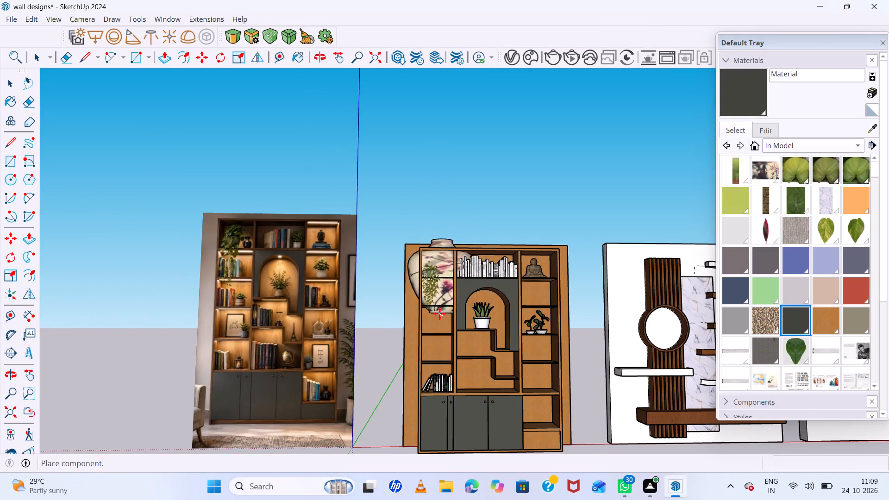
scroll(351, 306, down, 11)
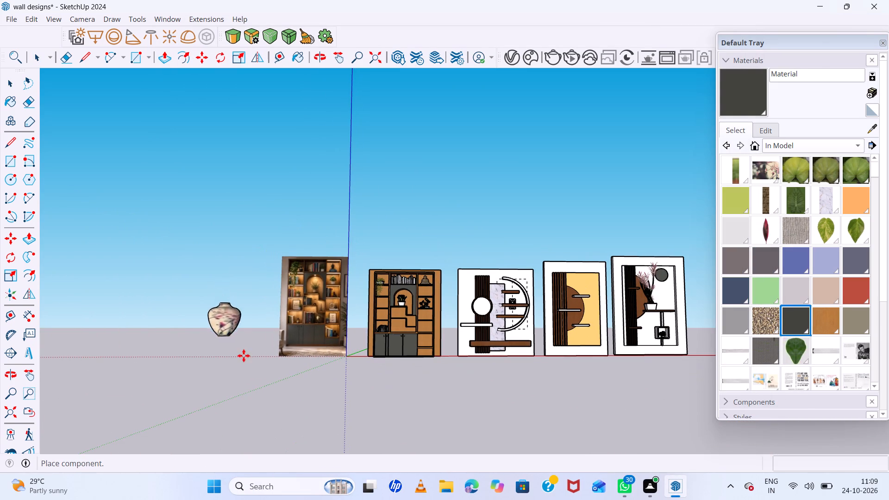
click(243, 358)
Scale the flower-patterned pot down by factors of about 0.53 in depth, 0.49 in width and 0.39 in height.
scroll(231, 356, up, 13)
middle_drag(259, 353, 270, 432)
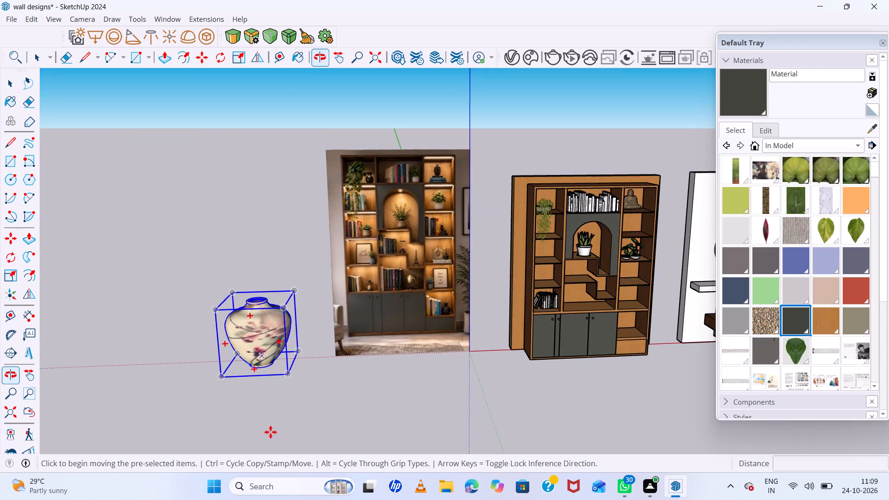
scroll(263, 340, up, 12)
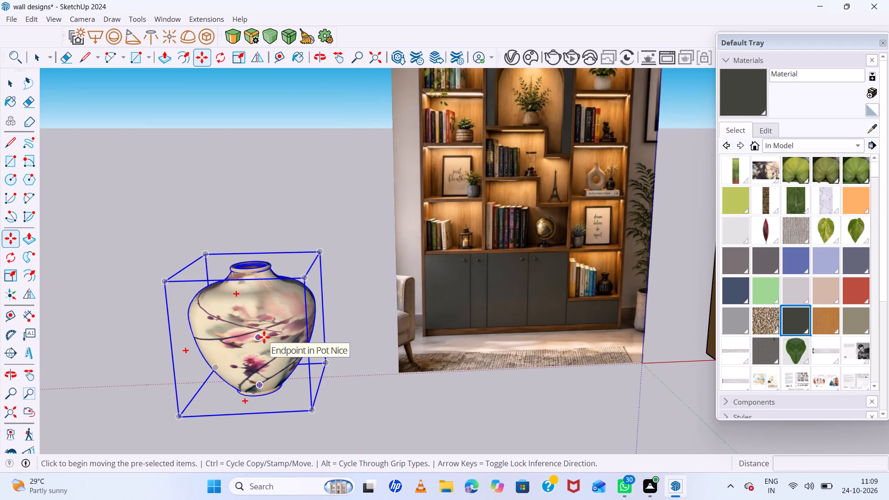
key(s)
click(239, 349)
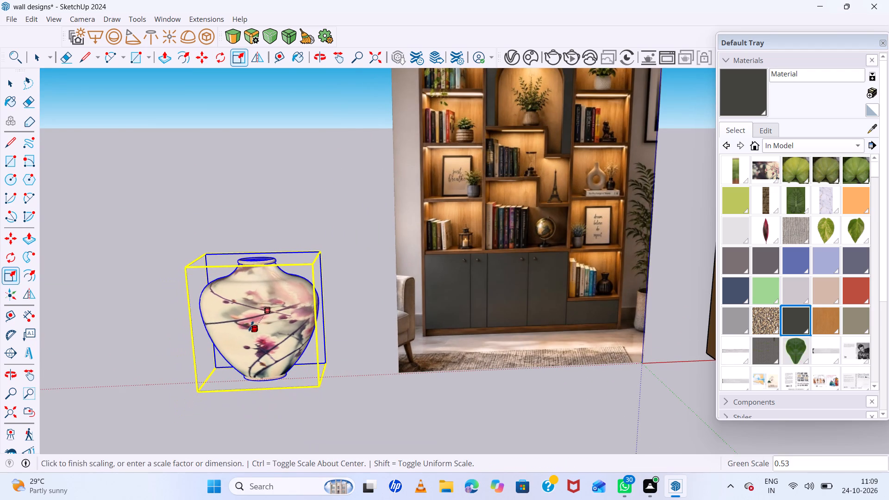
click(250, 327)
click(319, 314)
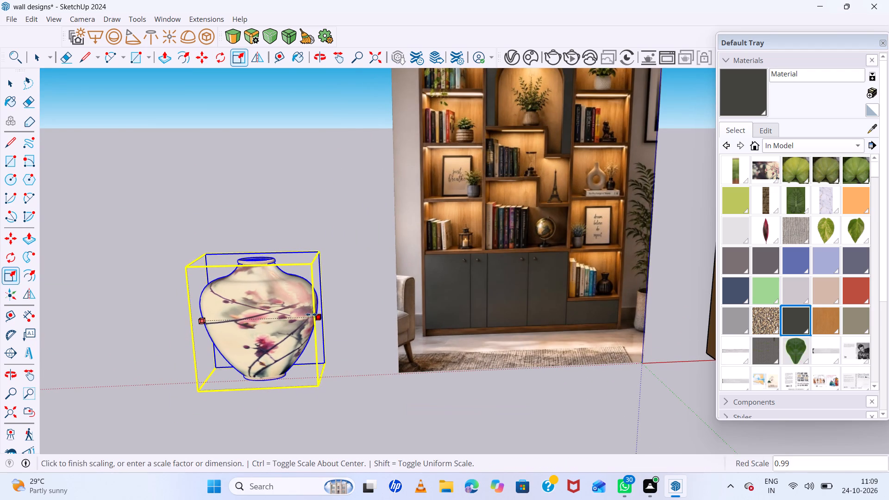
click(260, 318)
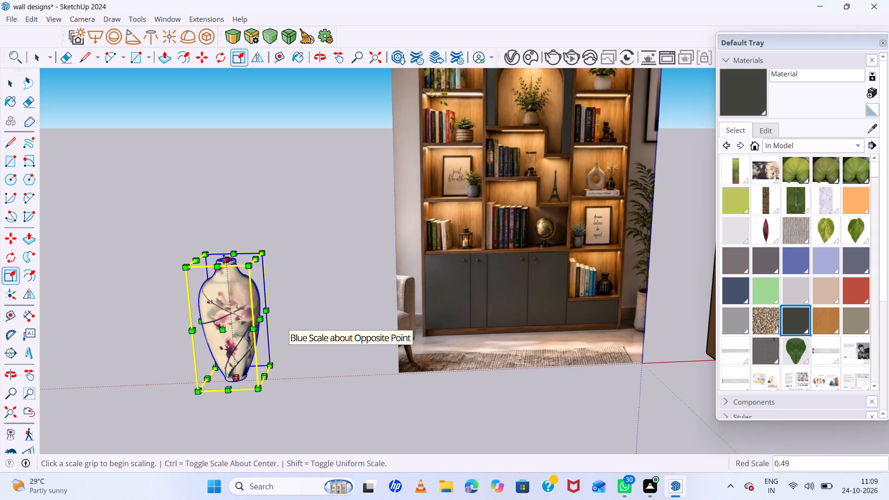
click(224, 258)
click(233, 333)
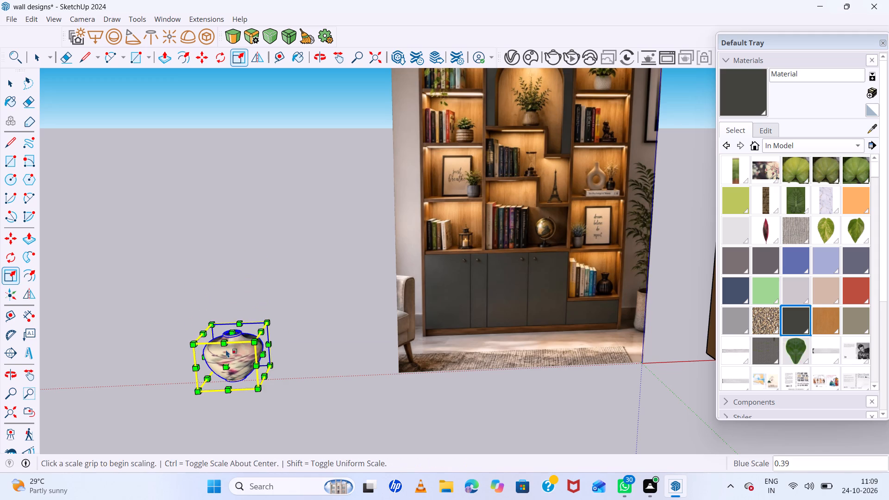
Shrink the pot further in width, depth and height, using about 0.63 for depth and 0.75 for the final width reduction.
scroll(225, 351, up, 7)
middle_drag(277, 356, 426, 367)
middle_click(426, 367)
scroll(312, 290, down, 6)
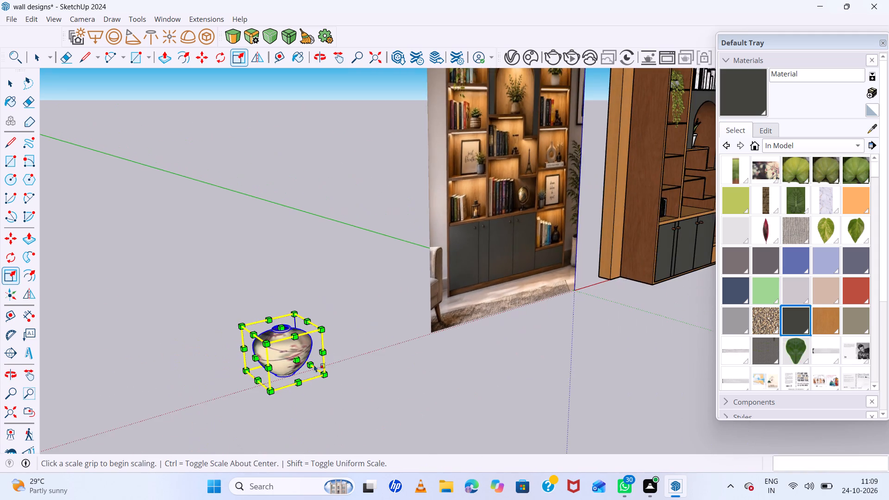
scroll(300, 365, up, 5)
click(232, 354)
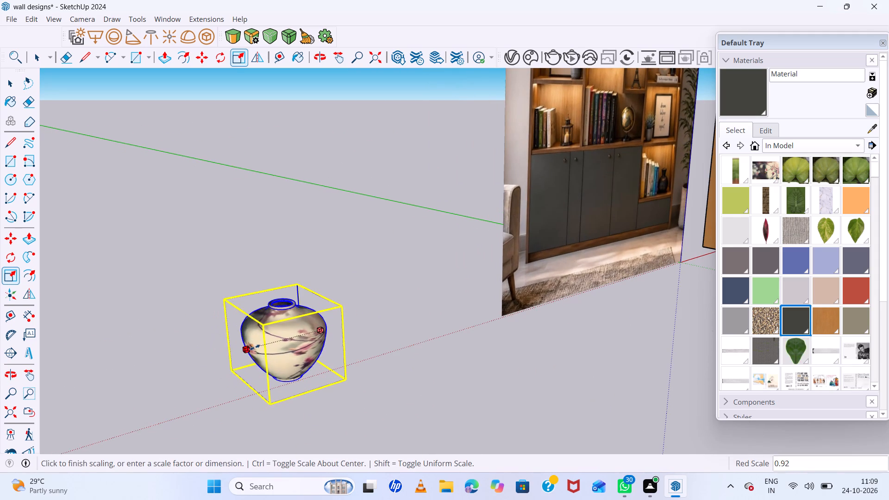
click(261, 345)
click(318, 354)
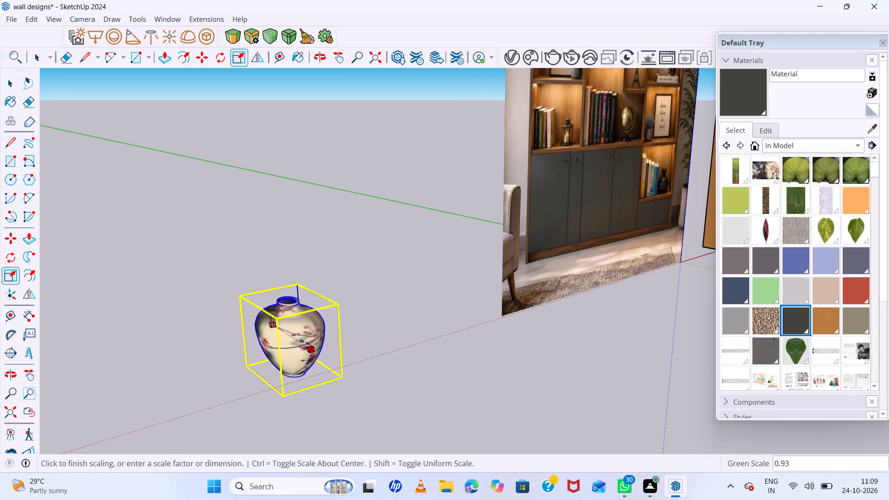
click(301, 336)
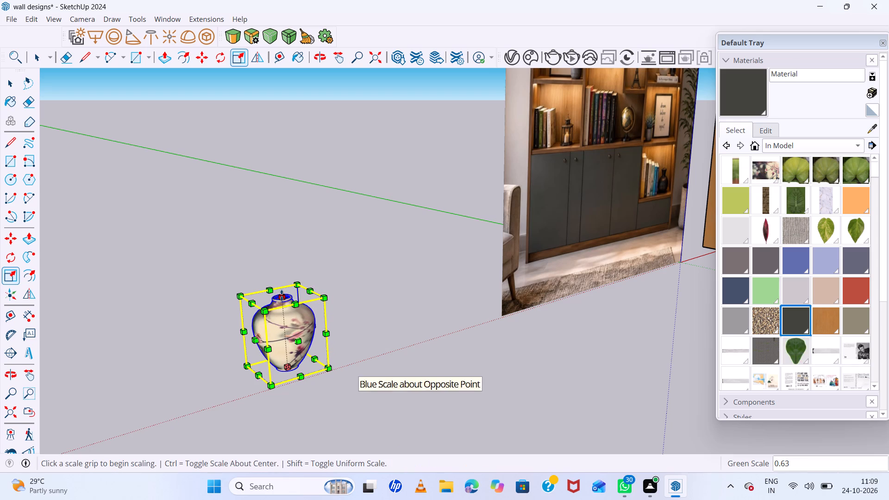
click(282, 295)
click(284, 315)
click(258, 348)
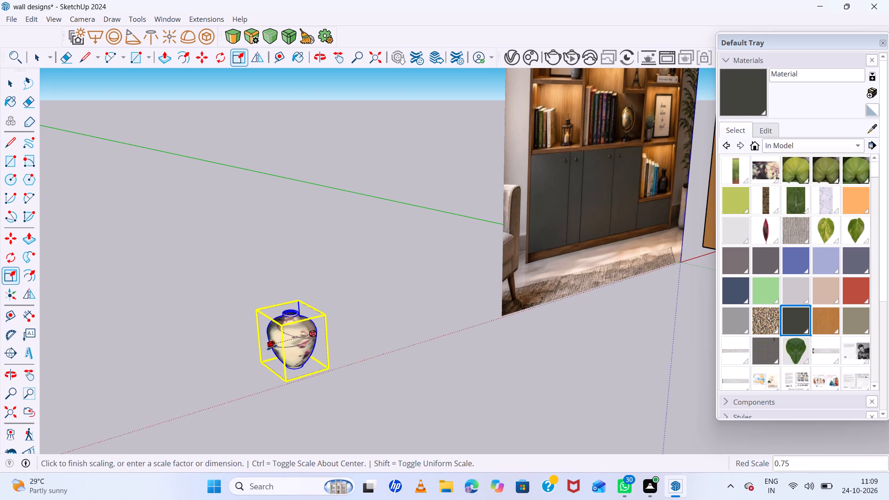
click(272, 347)
Move the flower-patterned pot onto the bookcase's middle-bay shelf above the cabinets, beside the leaning black-and-white books.
key(m)
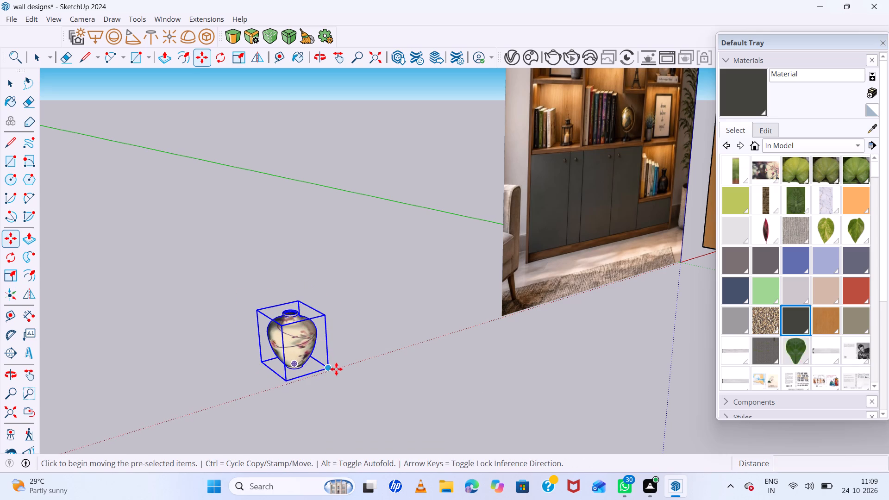
click(330, 369)
scroll(50, 369, down, 20)
scroll(50, 369, down, 2)
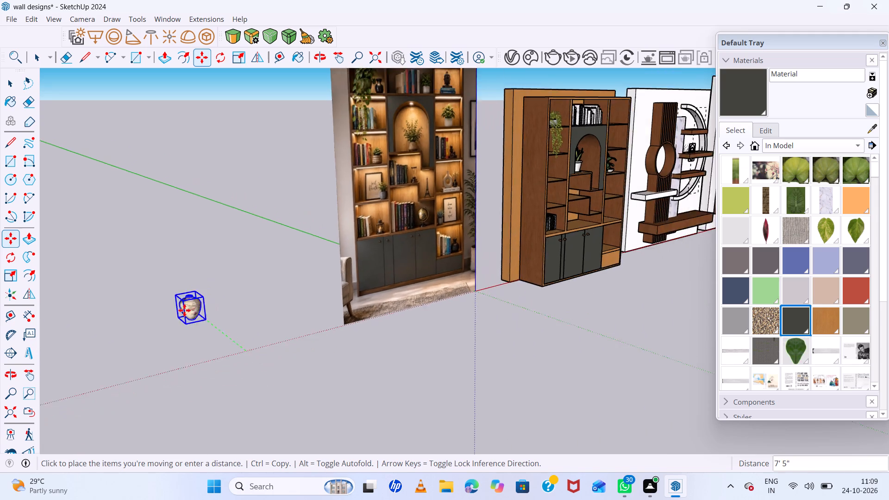
scroll(184, 310, down, 9)
middle_drag(423, 318, 316, 315)
scroll(397, 225, up, 6)
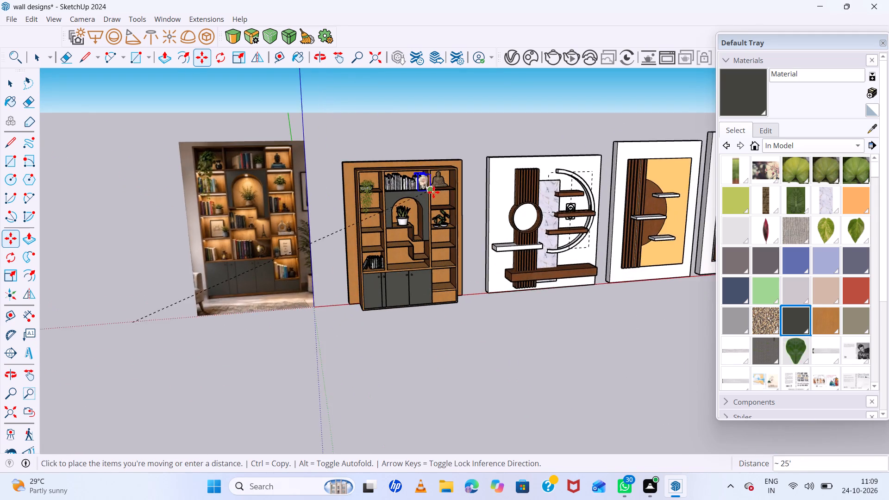
scroll(434, 192, up, 6)
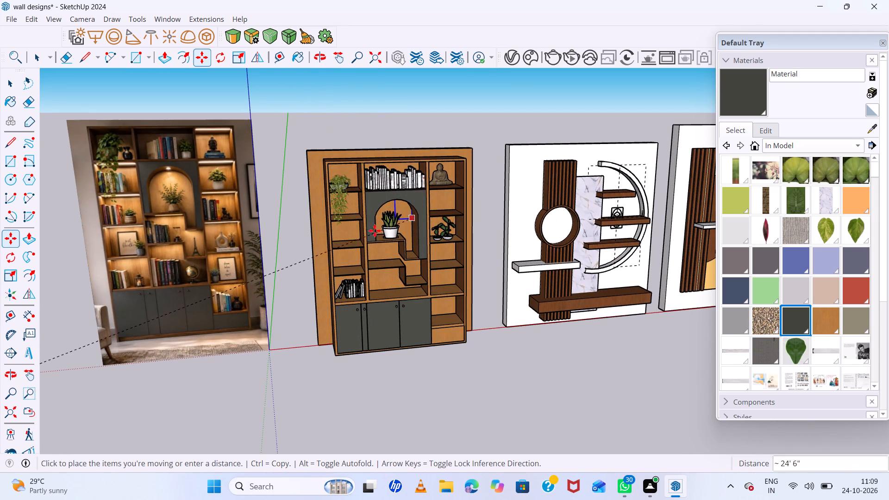
scroll(365, 245, up, 5)
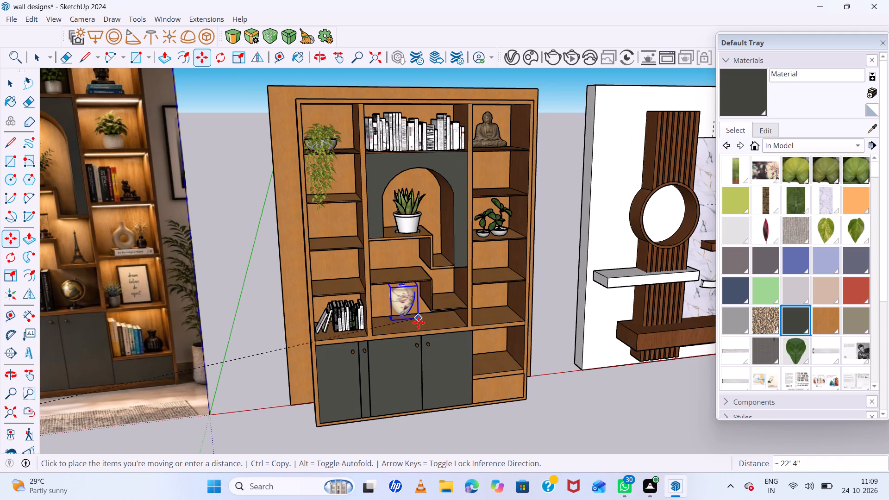
scroll(404, 324, up, 6)
middle_drag(404, 324, 339, 320)
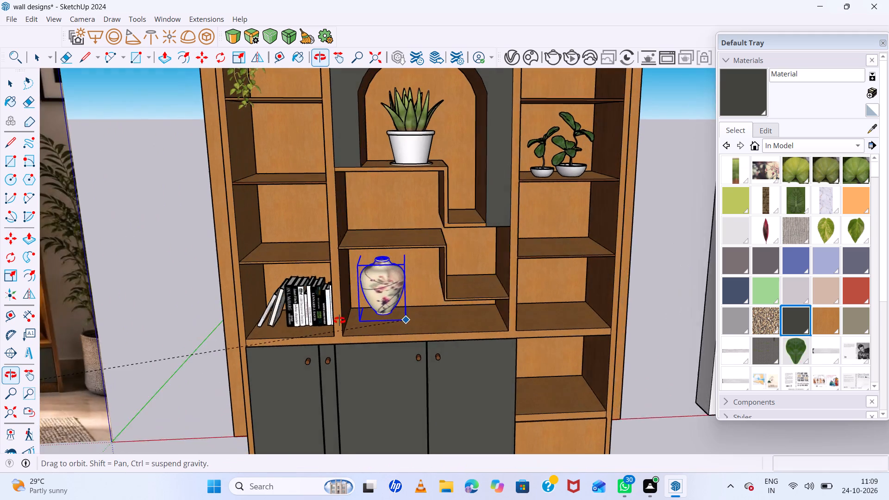
middle_drag(339, 320, 337, 320)
scroll(383, 314, down, 11)
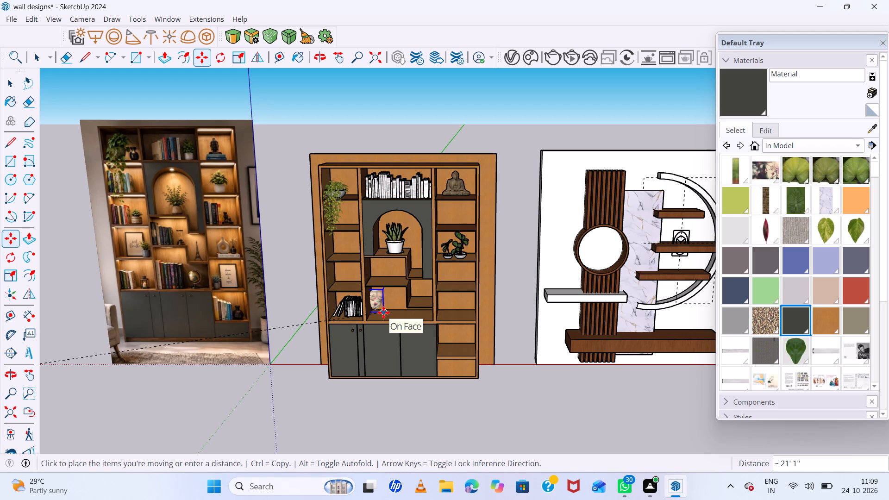
scroll(383, 312, up, 5)
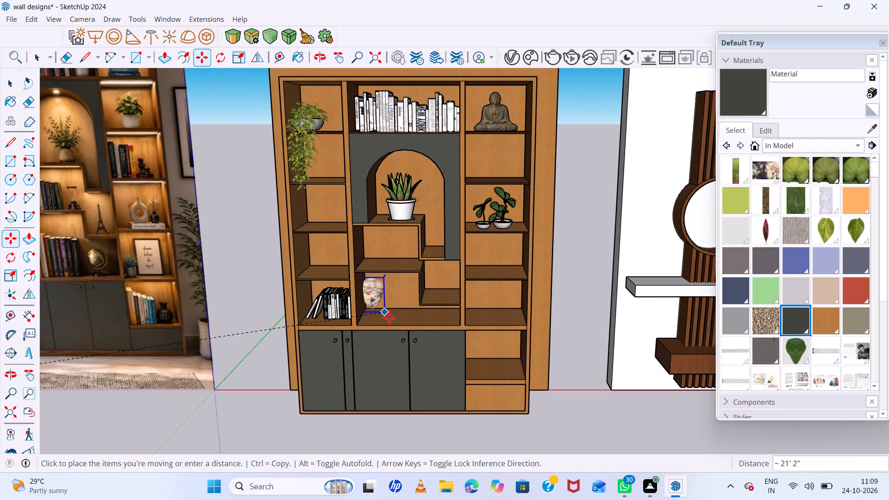
click(393, 324)
scroll(391, 323, up, 7)
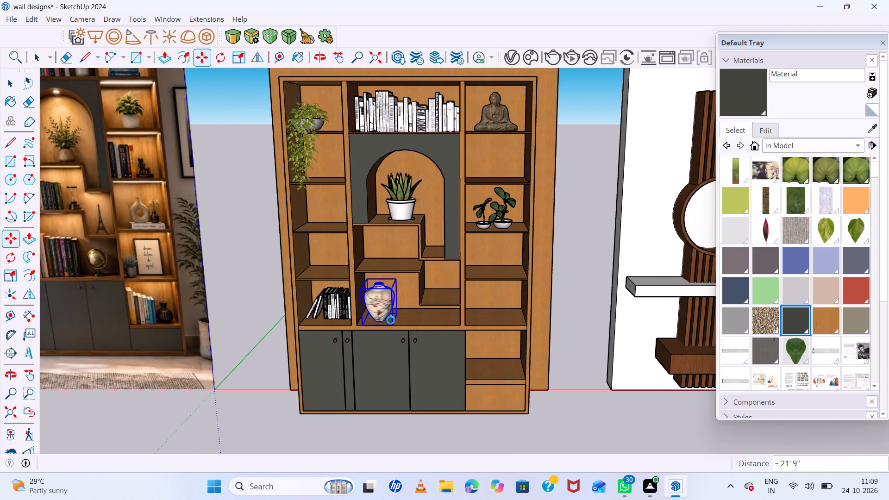
scroll(391, 320, up, 8)
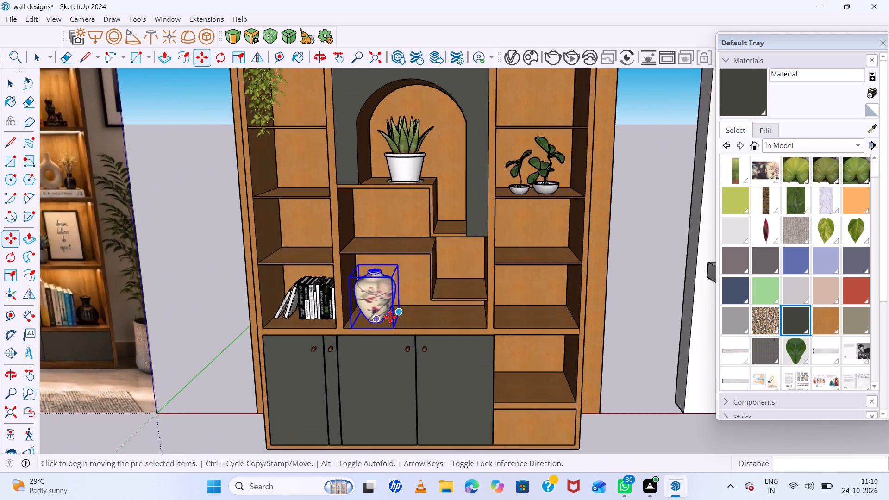
scroll(390, 317, up, 7)
middle_drag(388, 319, 526, 313)
middle_click(527, 313)
scroll(388, 303, up, 1)
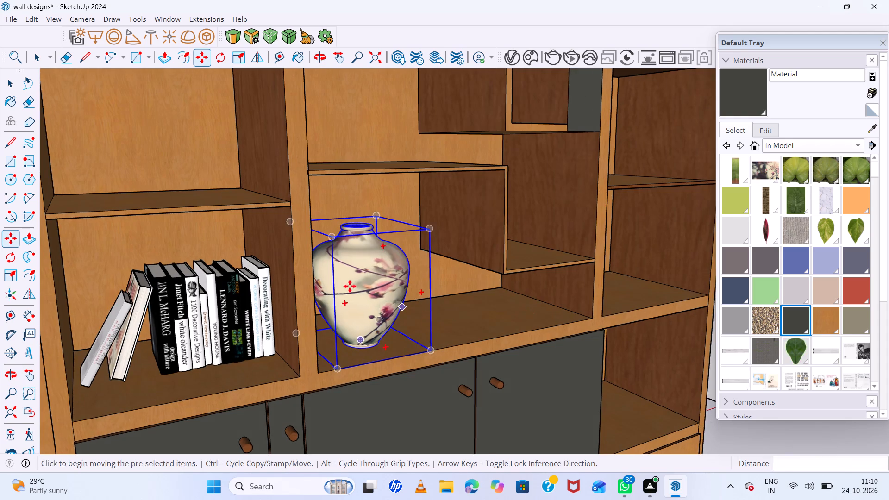
scroll(344, 286, down, 16)
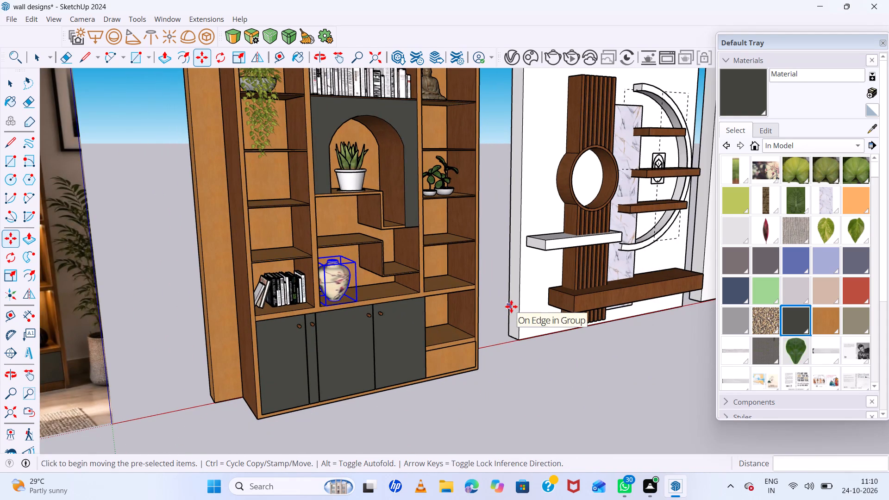
key(space)
click(497, 317)
Examine the pot's placement and the decorated bookcase from several angles, comparing the shelves with the reference image.
scroll(298, 244, down, 6)
middle_drag(431, 329, 396, 312)
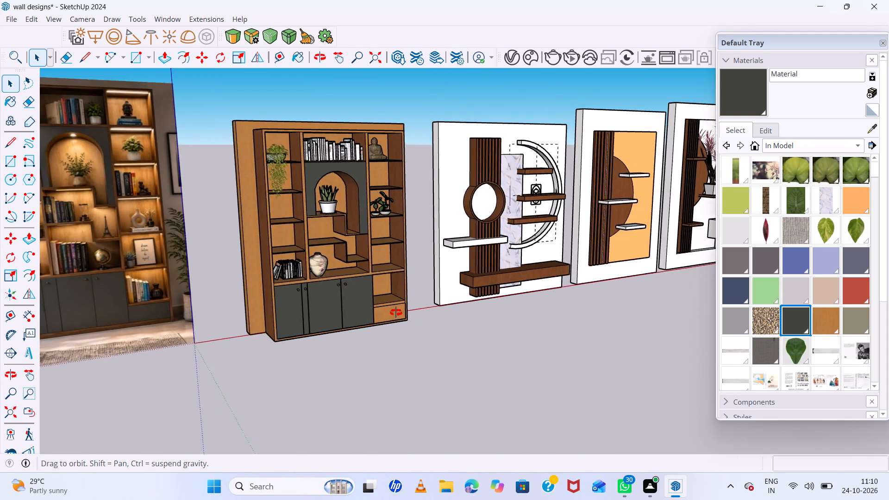
middle_drag(396, 312, 365, 305)
scroll(312, 243, up, 12)
middle_drag(399, 291, 270, 261)
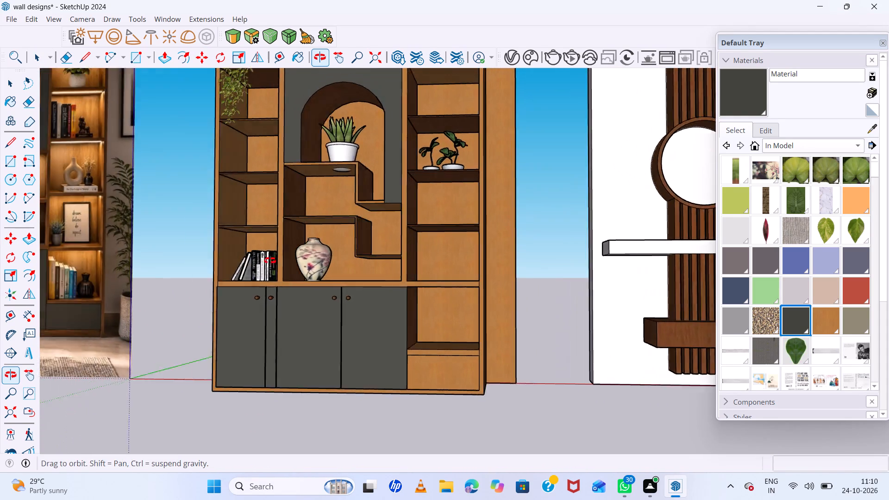
middle_drag(270, 261, 263, 348)
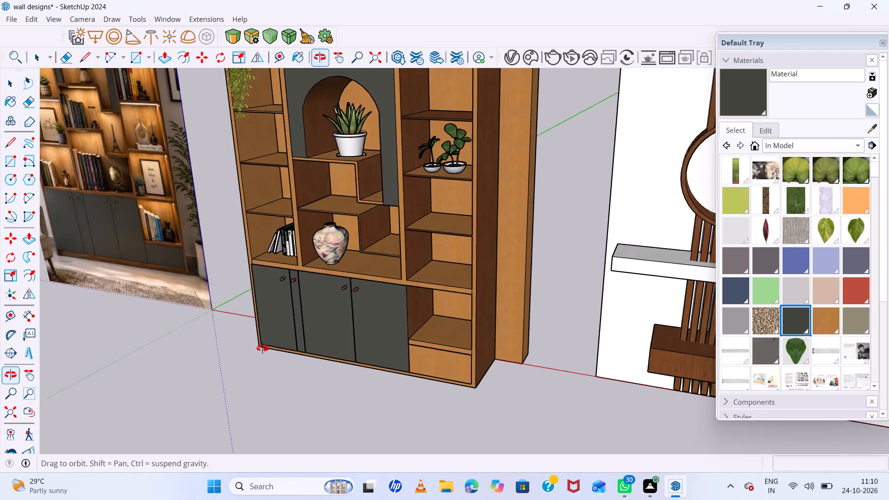
middle_drag(263, 348, 352, 357)
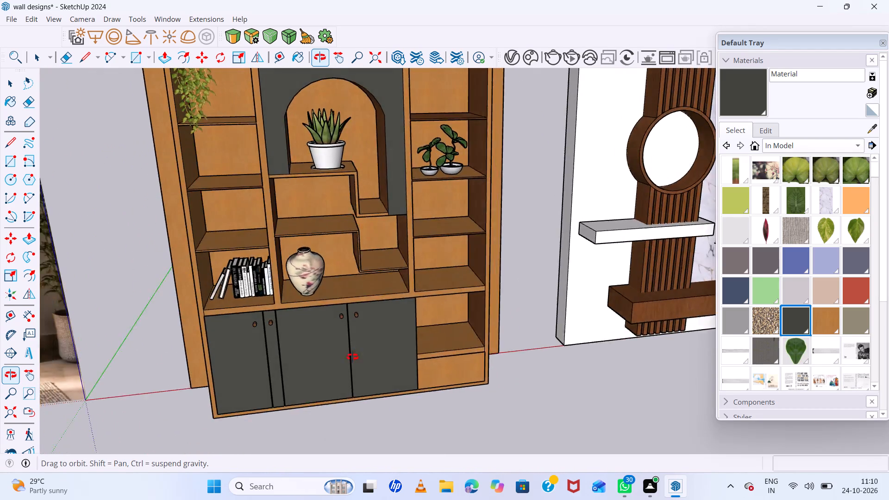
middle_drag(352, 357, 320, 441)
middle_click(320, 441)
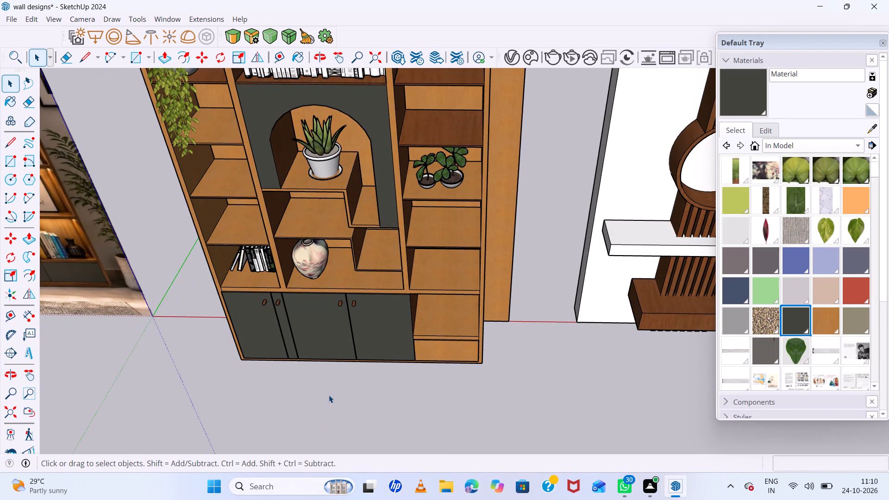
scroll(395, 361, down, 6)
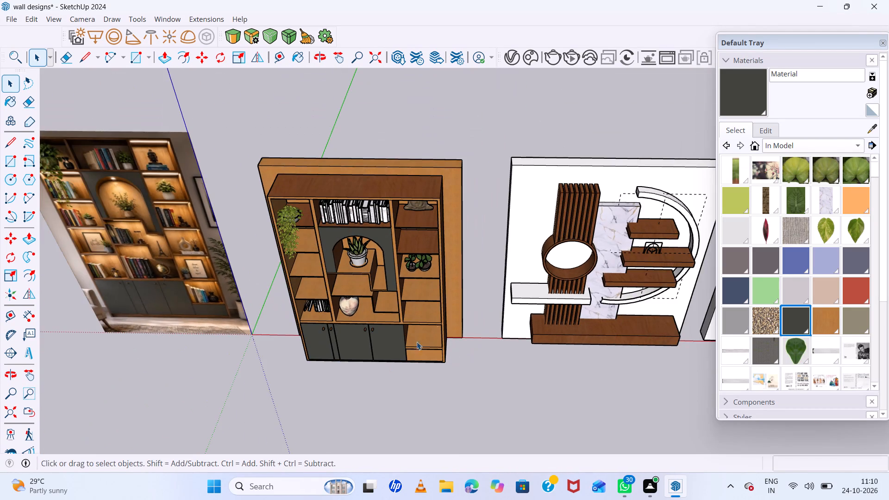
scroll(448, 273, up, 6)
middle_drag(454, 316, 448, 103)
middle_click(448, 103)
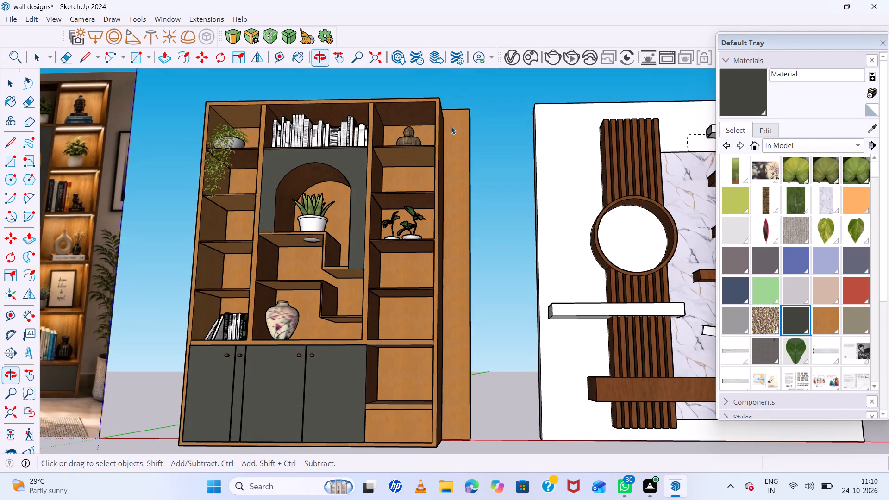
scroll(410, 275, down, 5)
scroll(150, 281, down, 5)
scroll(117, 284, up, 5)
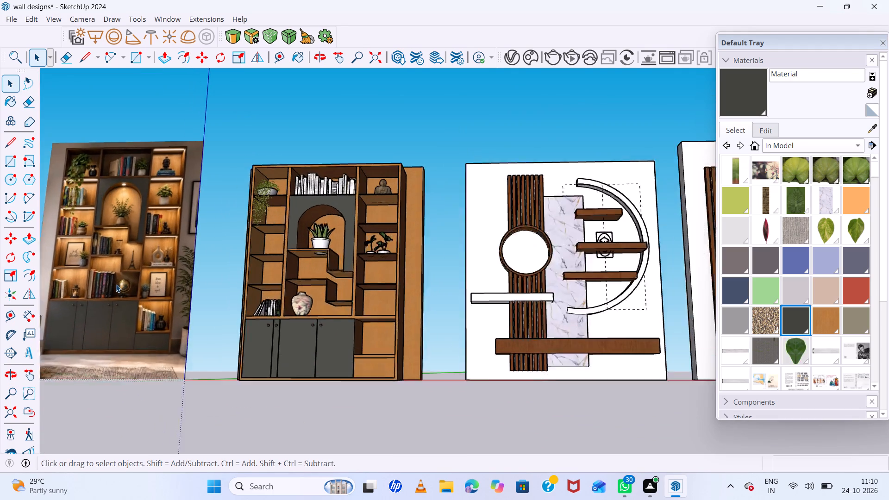
Search the 3D Warehouse for "world".
click(167, 16)
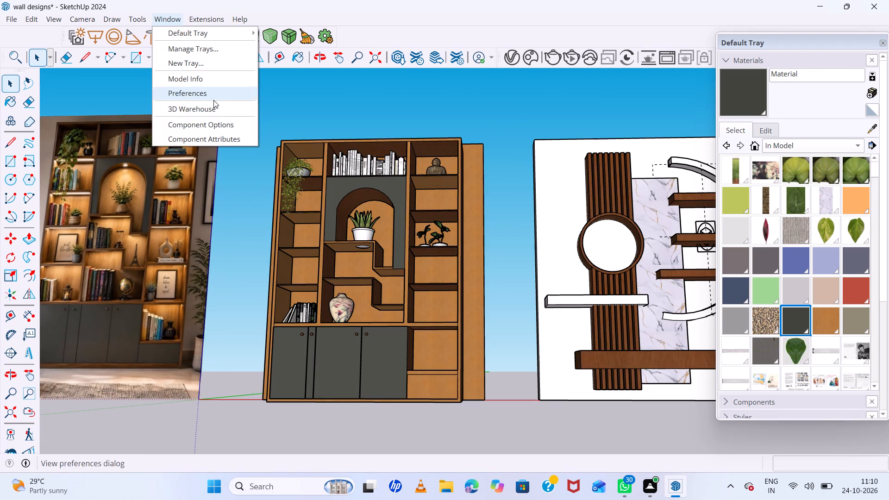
click(213, 102)
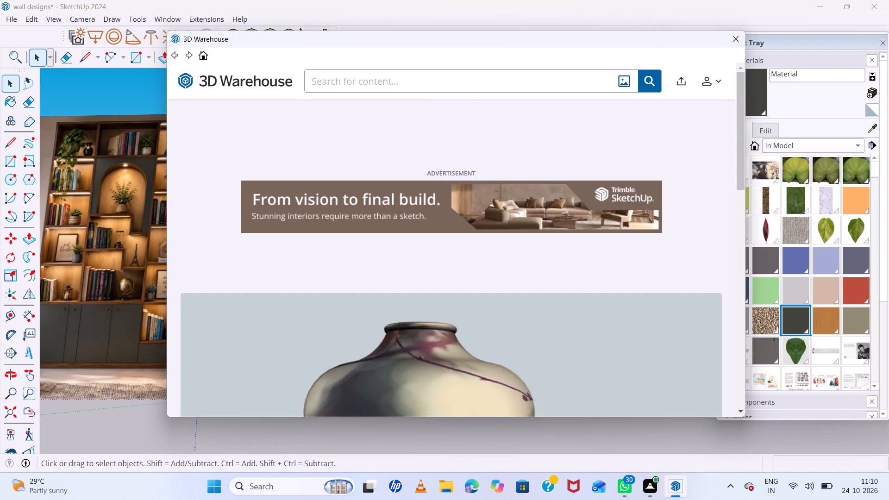
click(327, 84)
click(332, 79)
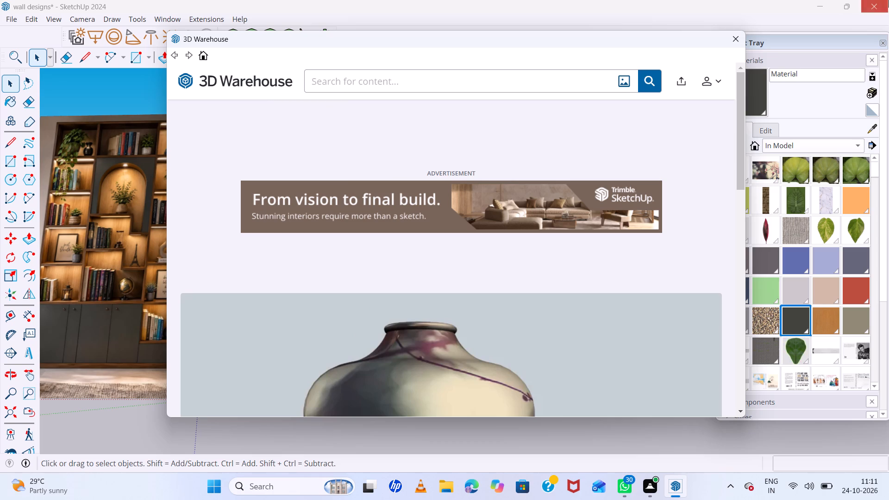
click(387, 81)
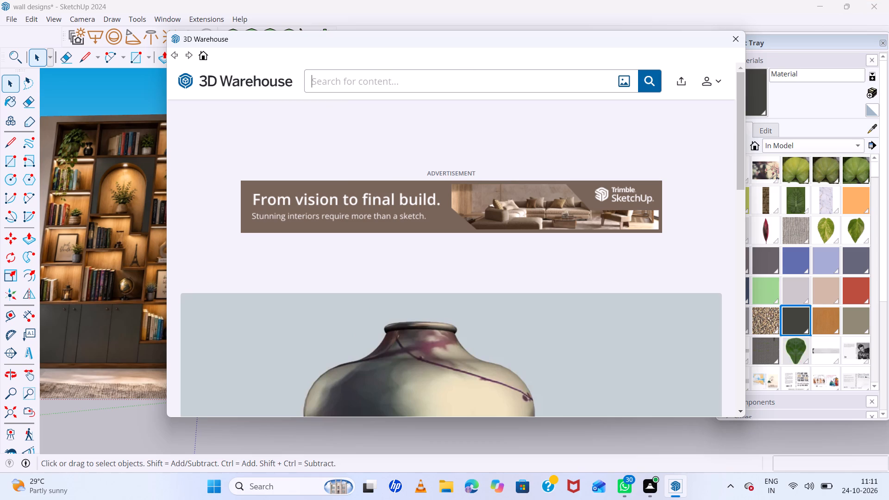
key(w)
text(prl)
key(d)
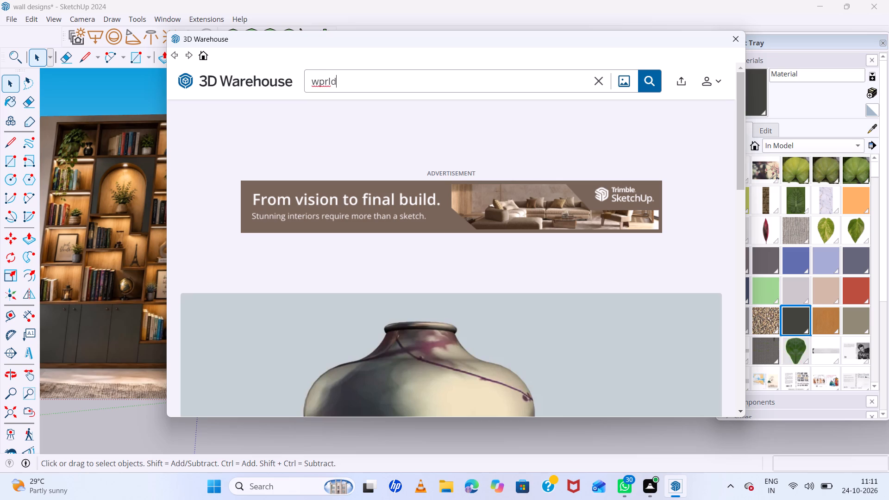
key(BackSpace)
key(BackSpace)
key(BackSpace)
key(BackSpace)
key(o)
text(rld)
key(Return)
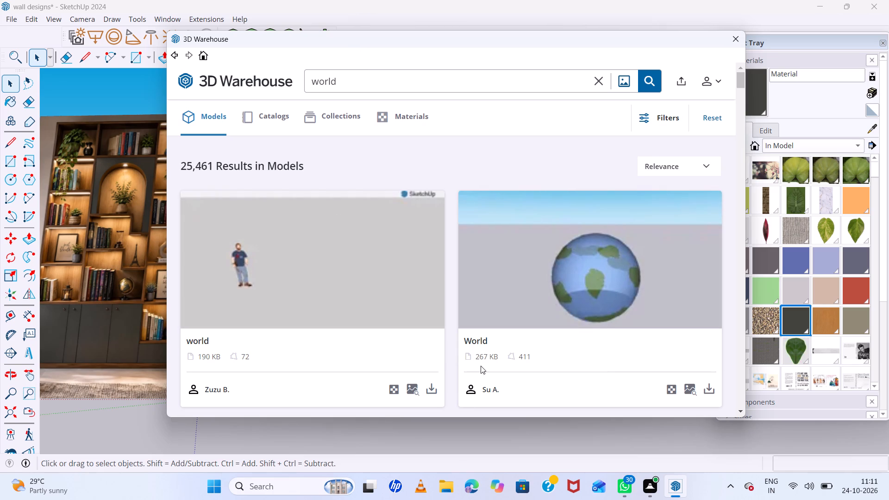
Examine the world models in the search results for a desk globe on a stand suited to the bookcase.
scroll(467, 257, down, 11)
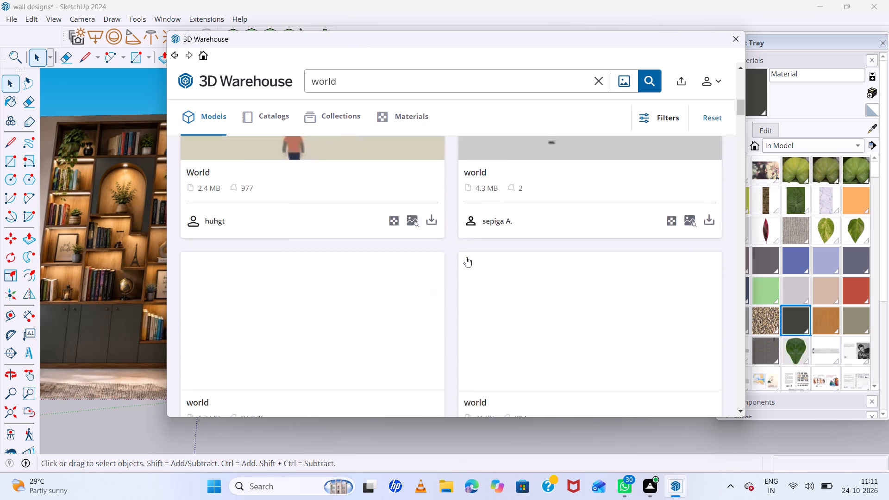
scroll(466, 257, down, 13)
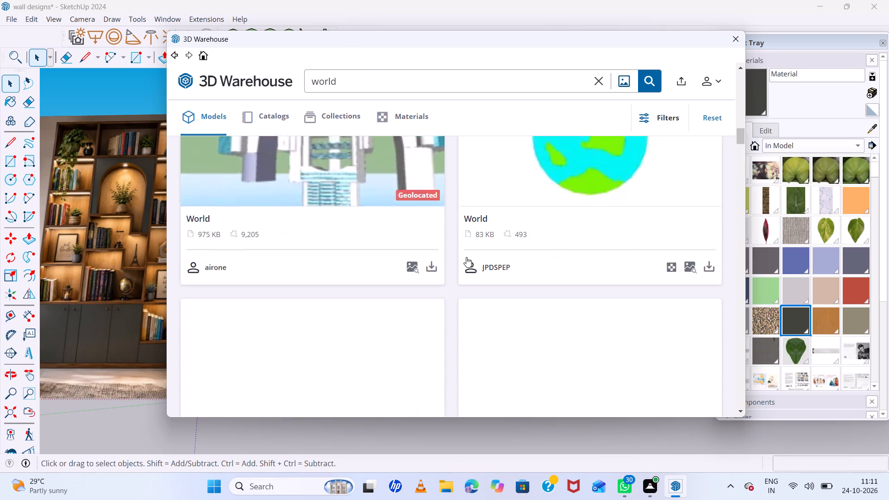
scroll(466, 257, down, 17)
scroll(466, 256, down, 7)
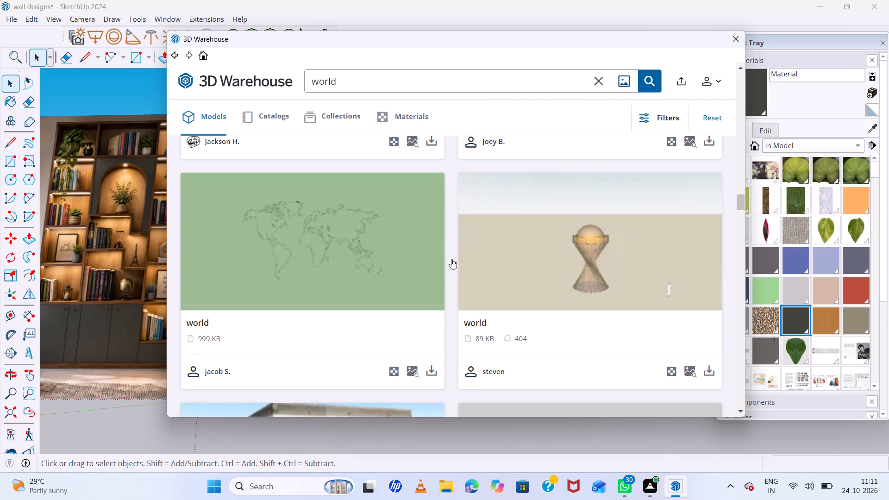
scroll(397, 258, up, 6)
scroll(397, 258, down, 14)
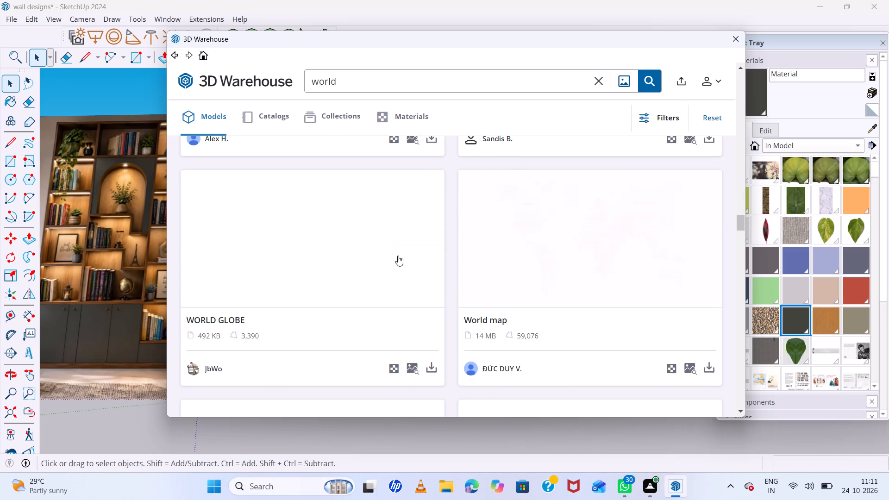
scroll(398, 256, down, 7)
scroll(398, 256, up, 3)
scroll(398, 256, down, 2)
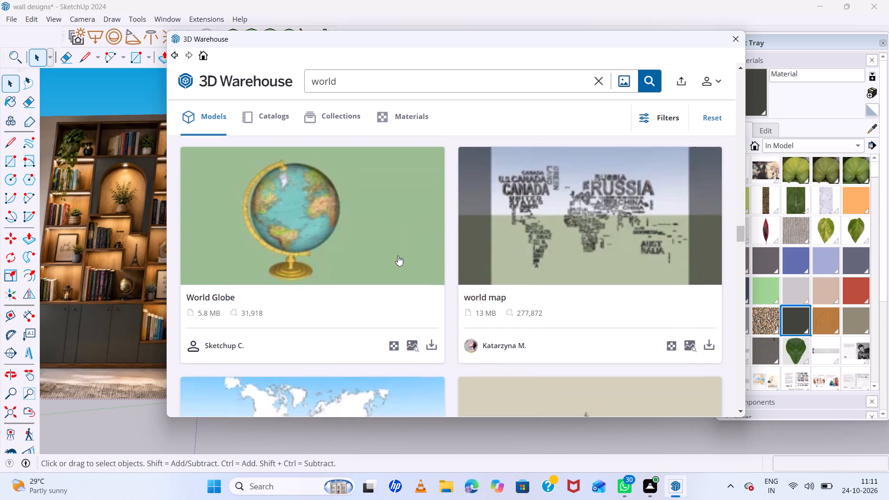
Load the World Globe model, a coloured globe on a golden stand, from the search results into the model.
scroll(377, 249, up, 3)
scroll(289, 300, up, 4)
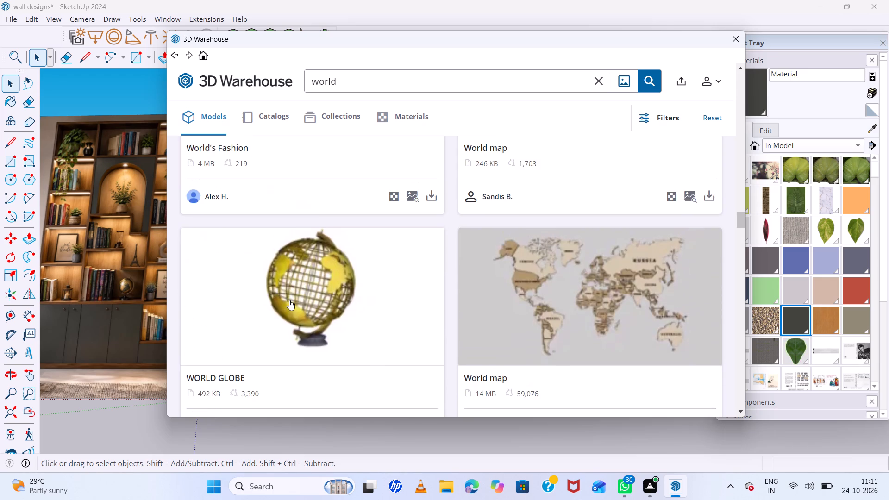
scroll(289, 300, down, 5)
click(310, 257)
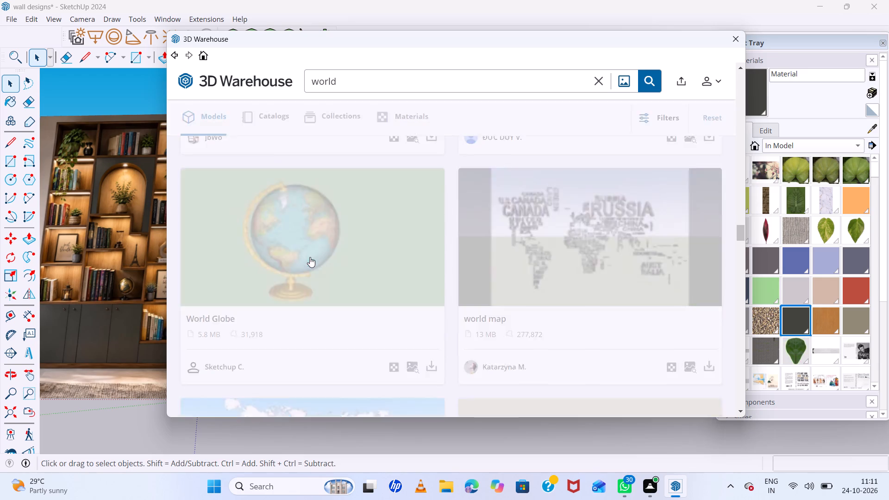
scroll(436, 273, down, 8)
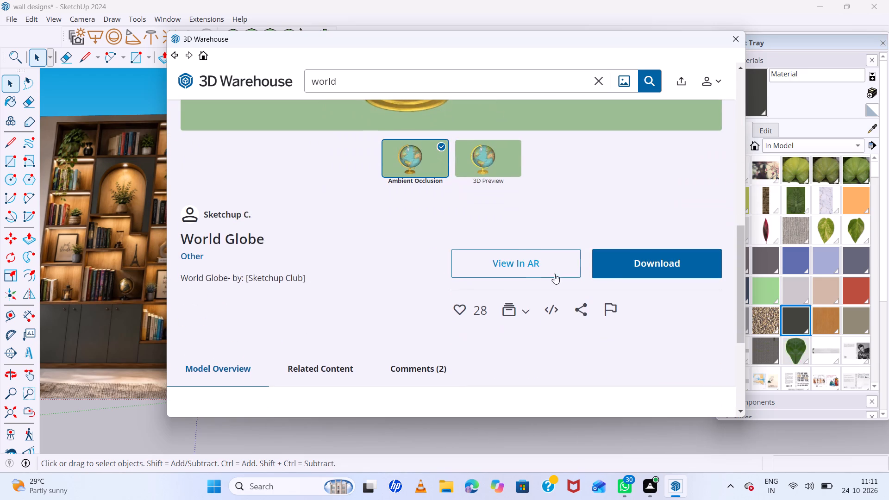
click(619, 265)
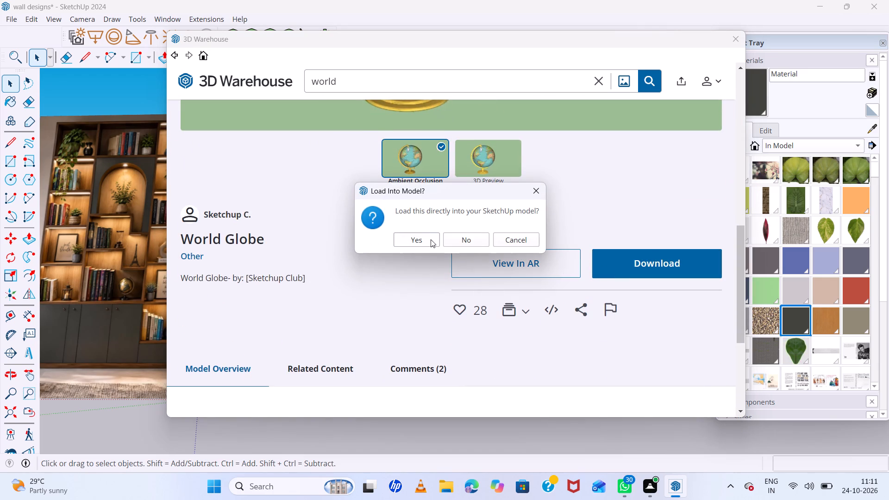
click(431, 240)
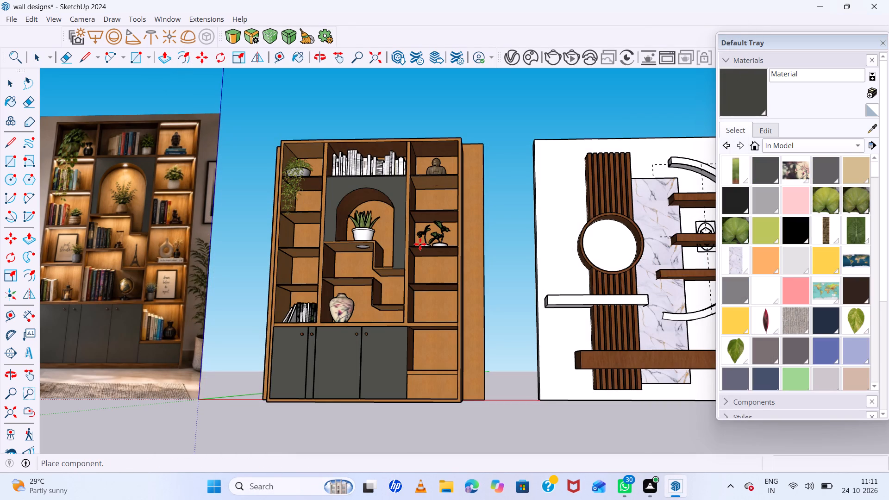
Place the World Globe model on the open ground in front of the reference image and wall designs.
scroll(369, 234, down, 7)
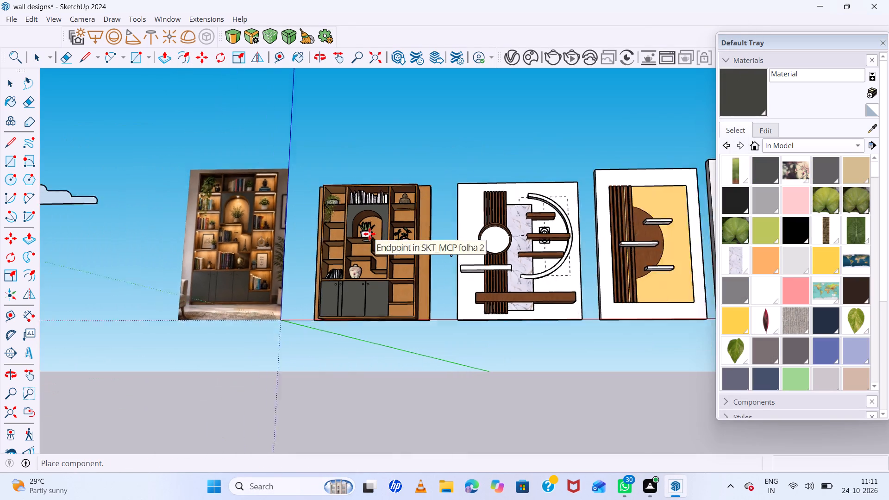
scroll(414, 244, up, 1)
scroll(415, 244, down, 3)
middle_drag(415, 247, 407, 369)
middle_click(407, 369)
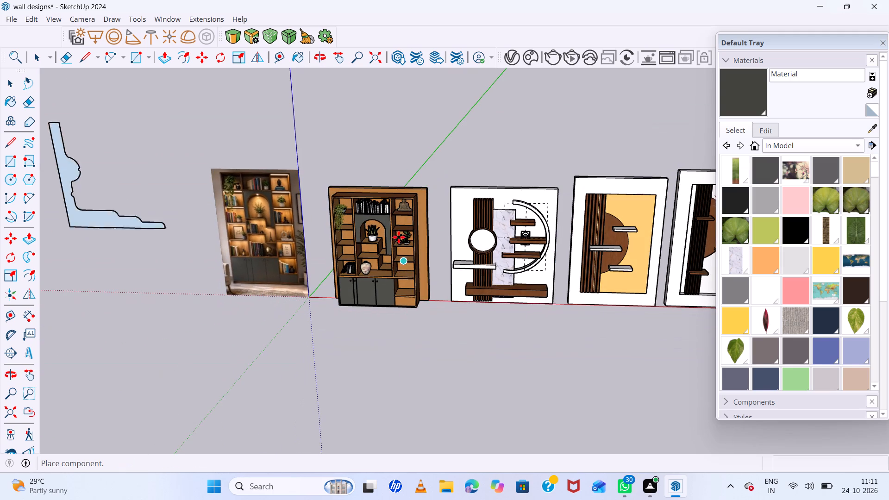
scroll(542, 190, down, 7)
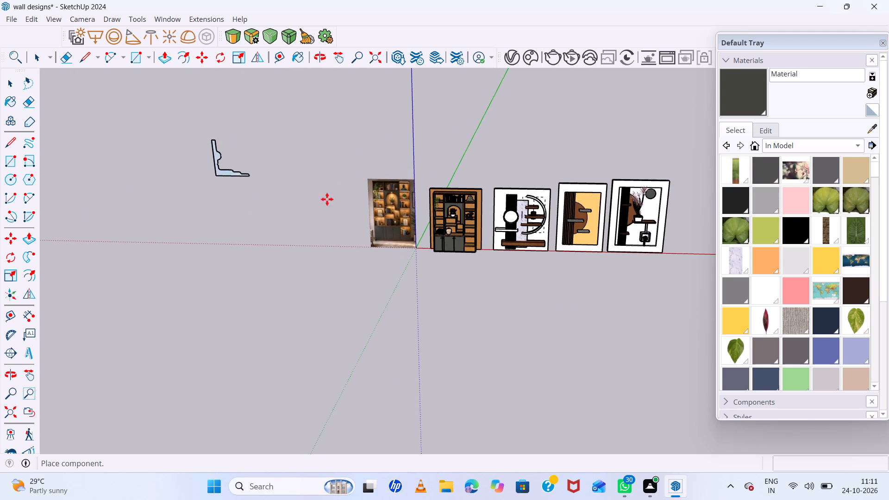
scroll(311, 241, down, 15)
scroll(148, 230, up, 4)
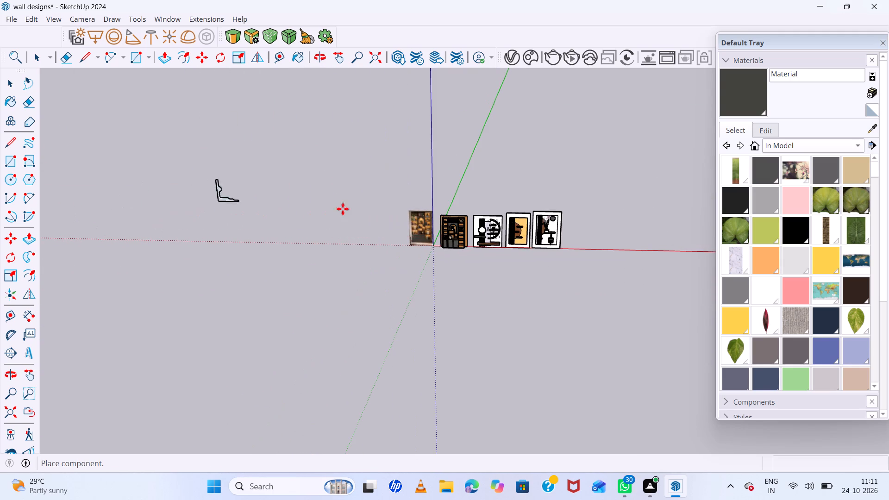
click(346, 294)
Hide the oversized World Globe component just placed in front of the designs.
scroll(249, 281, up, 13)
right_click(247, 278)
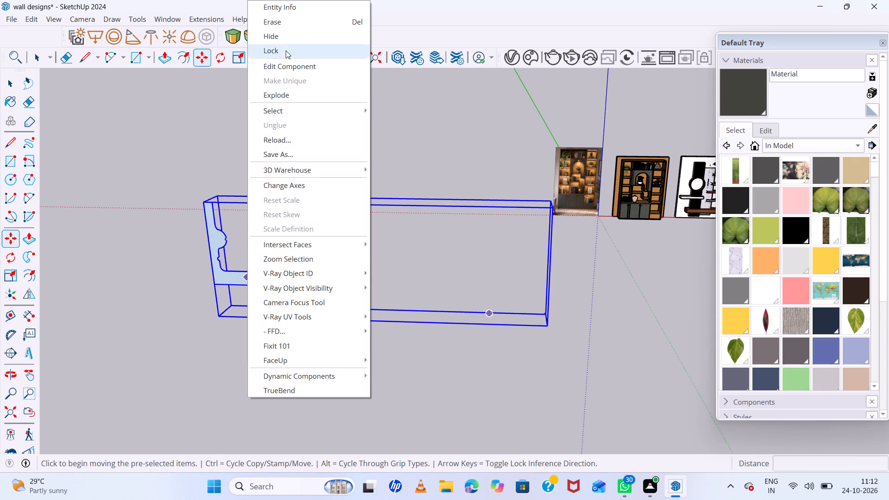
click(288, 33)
Search the 3D Warehouse for "globe".
scroll(293, 236, down, 7)
scroll(516, 231, up, 7)
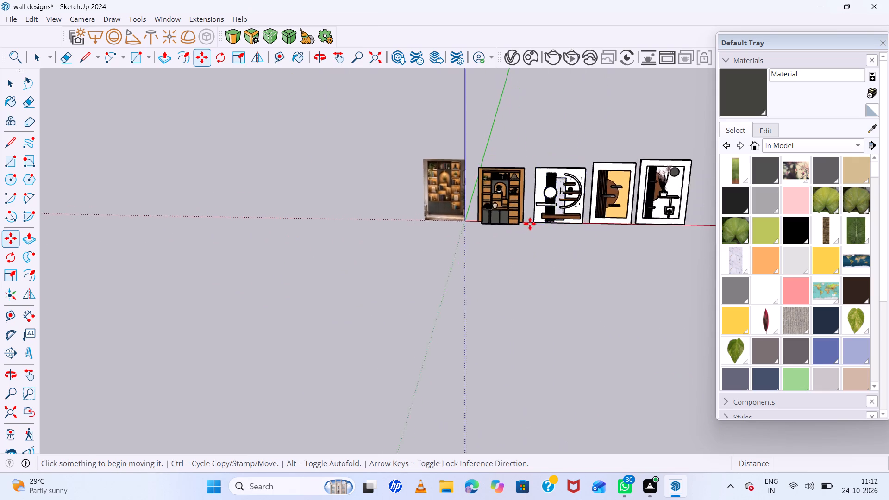
scroll(528, 215, up, 12)
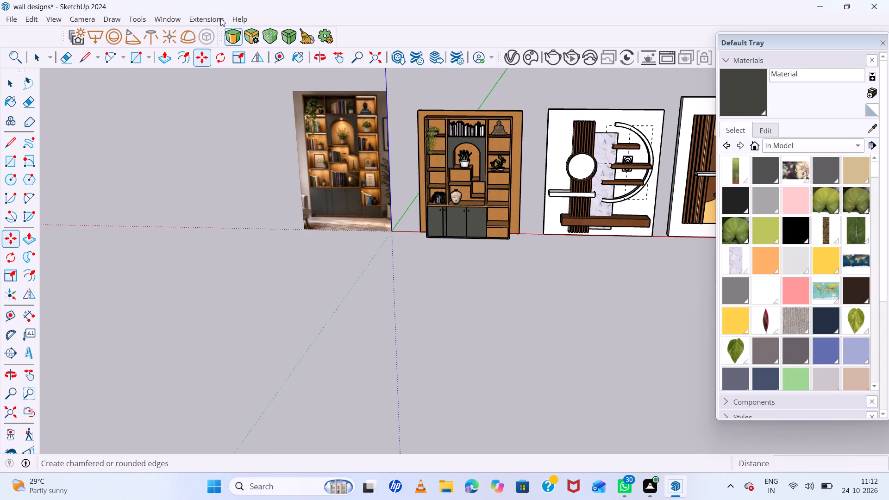
click(170, 20)
click(203, 106)
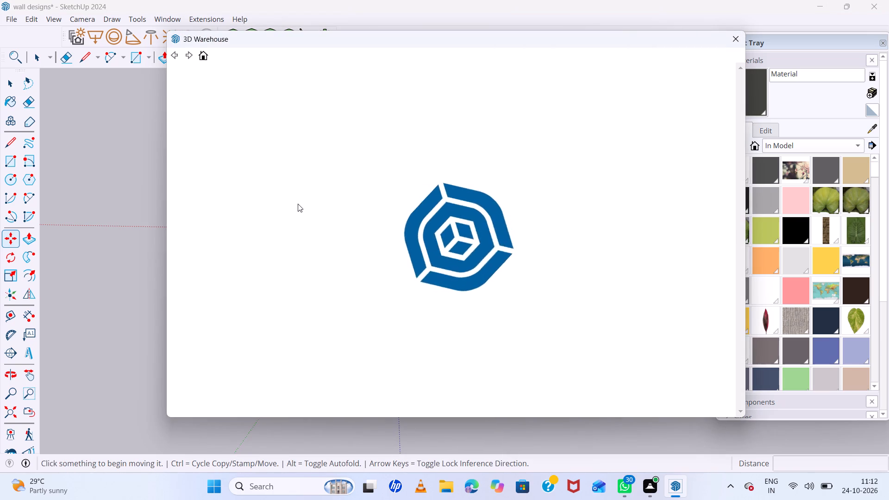
scroll(299, 196, down, 7)
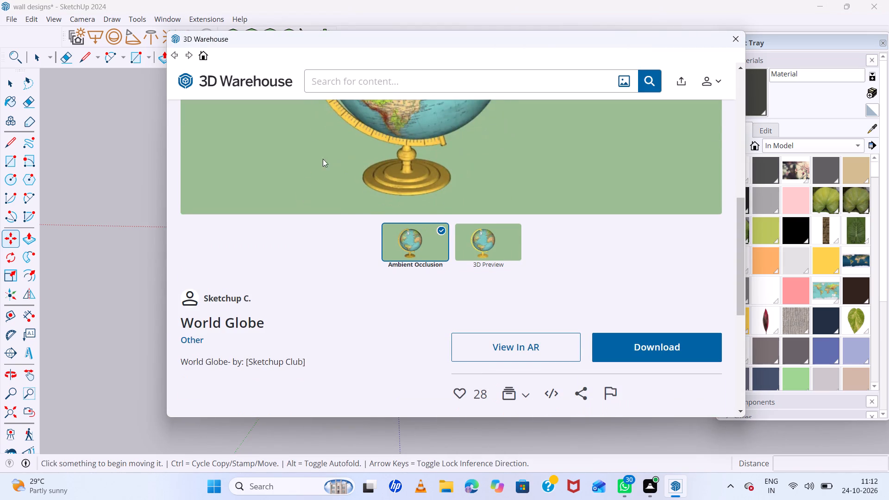
click(389, 81)
key(g)
text(lo)
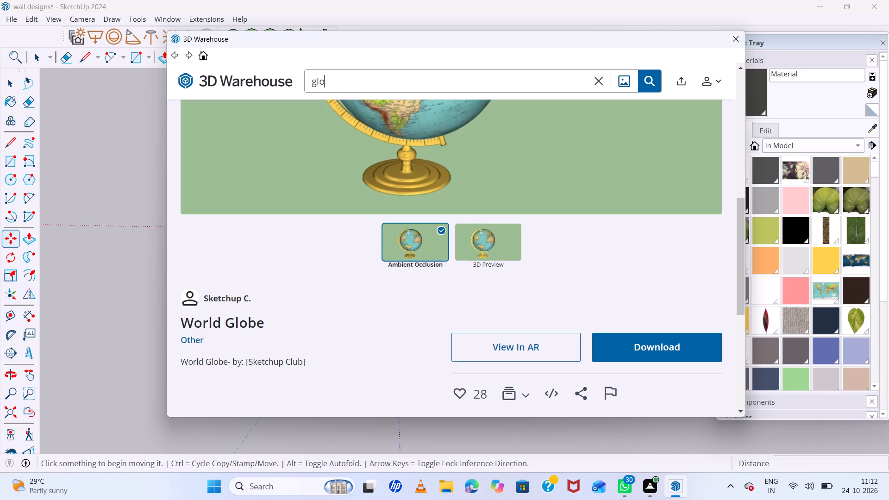
text(be)
key(Return)
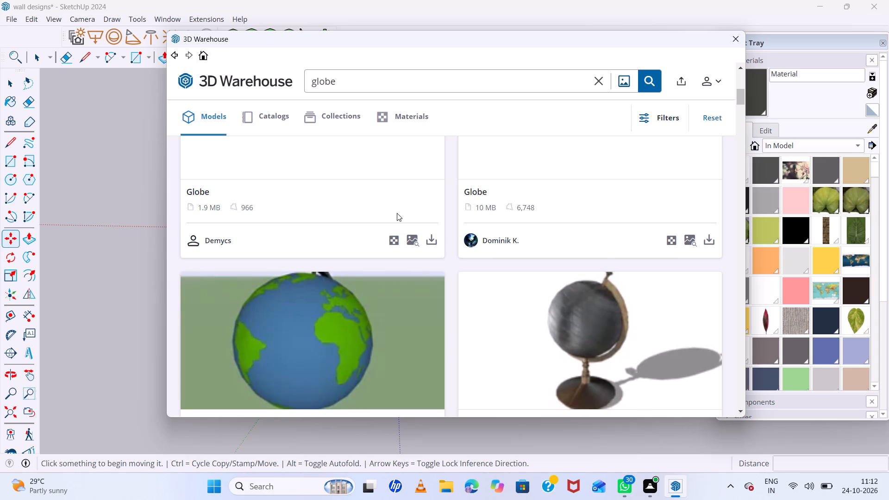
Load the grey Globe model on a bronze stand by asrdesignstudio and place it on the middle bay's lowest stepped shelf.
scroll(397, 213, down, 1)
click(565, 255)
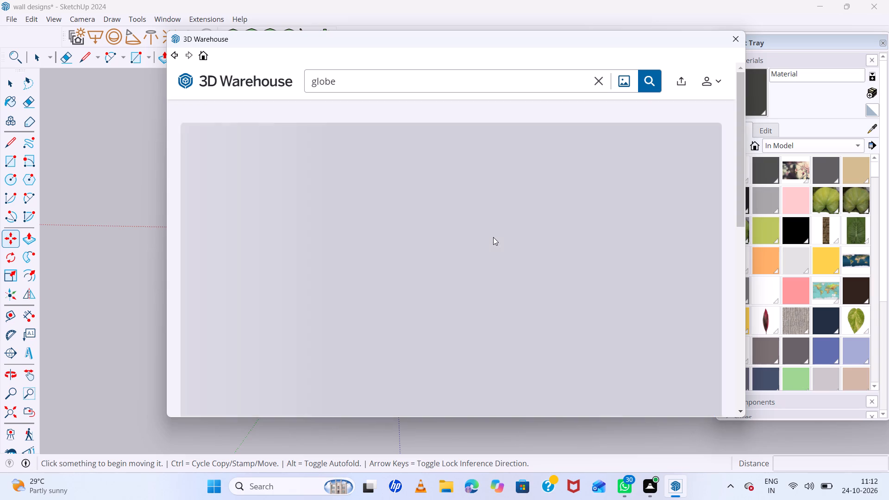
scroll(493, 237, down, 7)
click(614, 314)
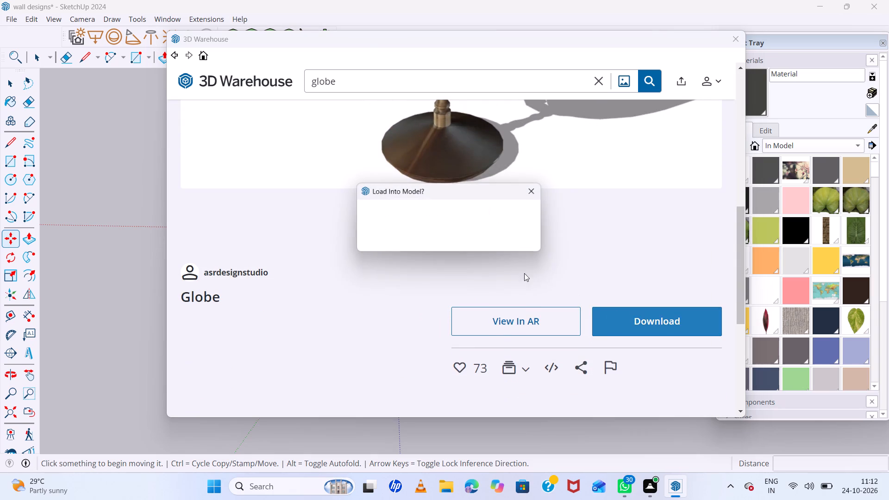
click(418, 244)
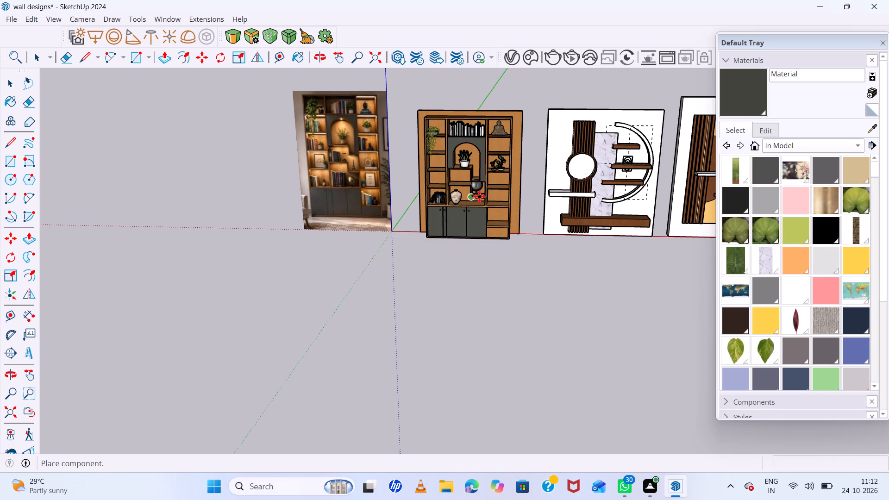
scroll(471, 200, up, 12)
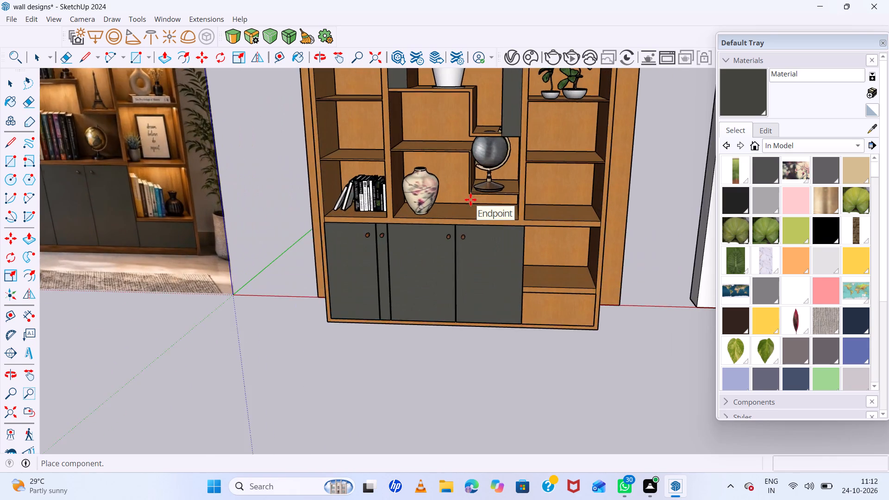
scroll(470, 200, up, 2)
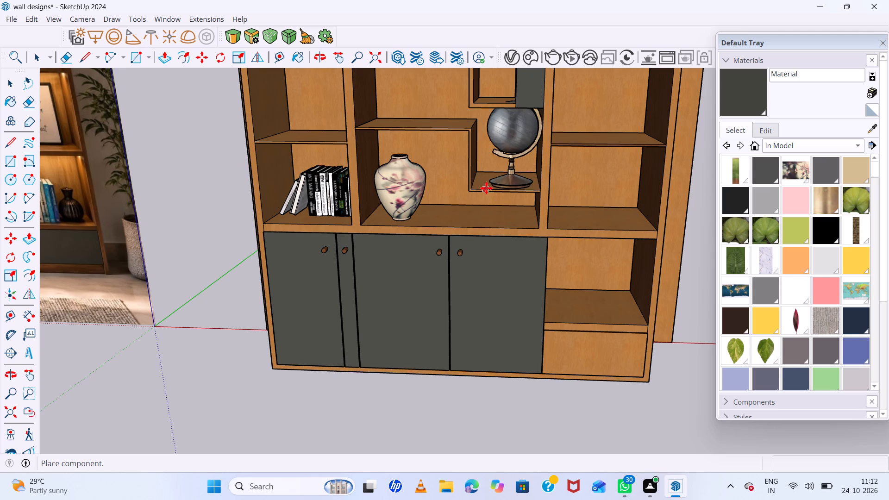
click(487, 188)
Scale the globe's height by about 0.53 to fit inside its stepped-shelf compartment.
scroll(520, 168, up, 5)
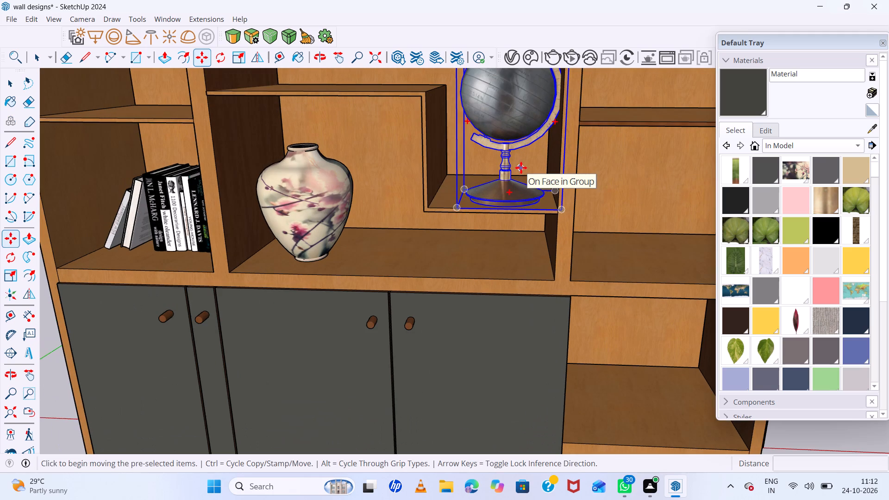
key(s)
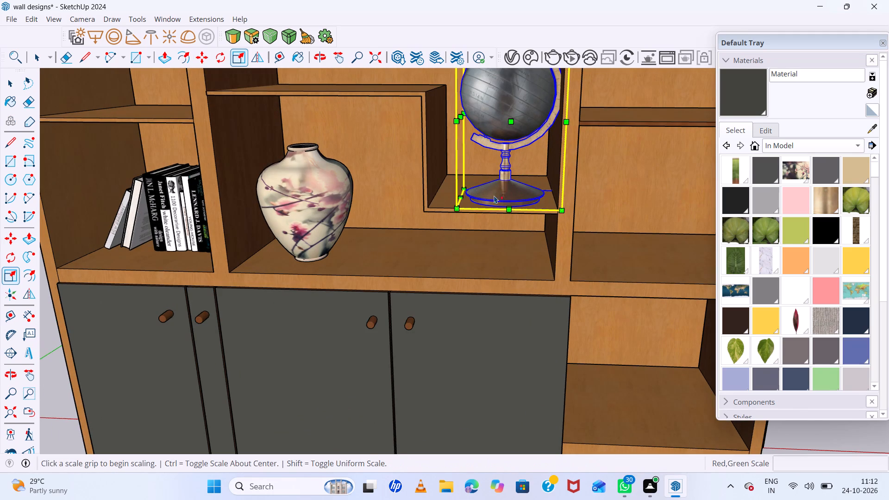
scroll(493, 199, down, 6)
scroll(496, 114, up, 5)
middle_drag(499, 120, 563, 169)
middle_click(563, 169)
middle_click(563, 169)
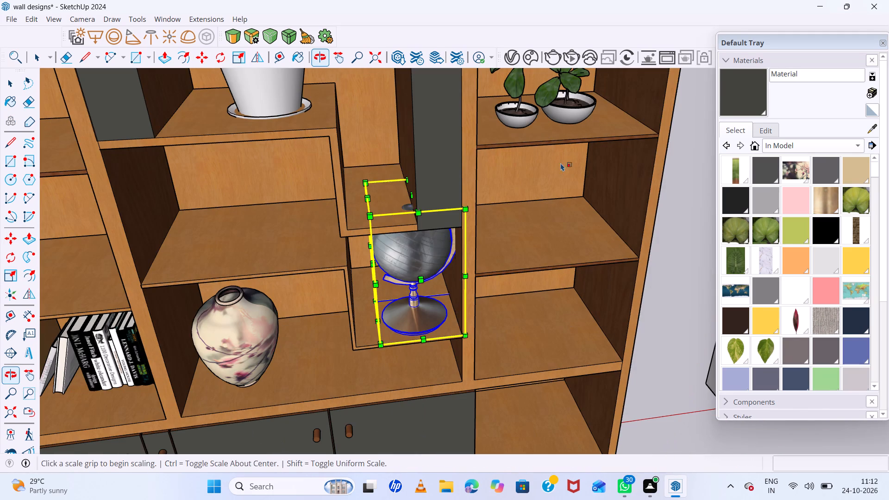
click(412, 194)
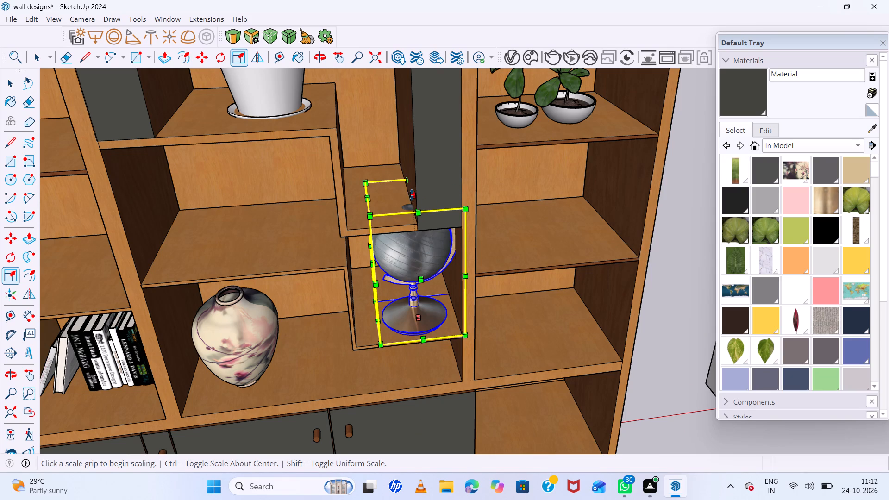
click(409, 257)
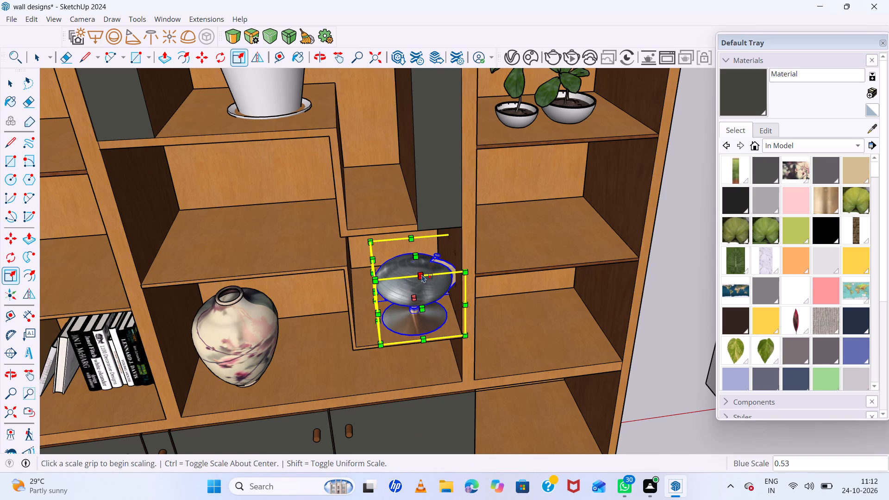
Scale the globe by about 0.6 along the red axis and 0.74 along the green axis to restore its proportions.
scroll(376, 297, up, 7)
middle_drag(462, 294, 511, 292)
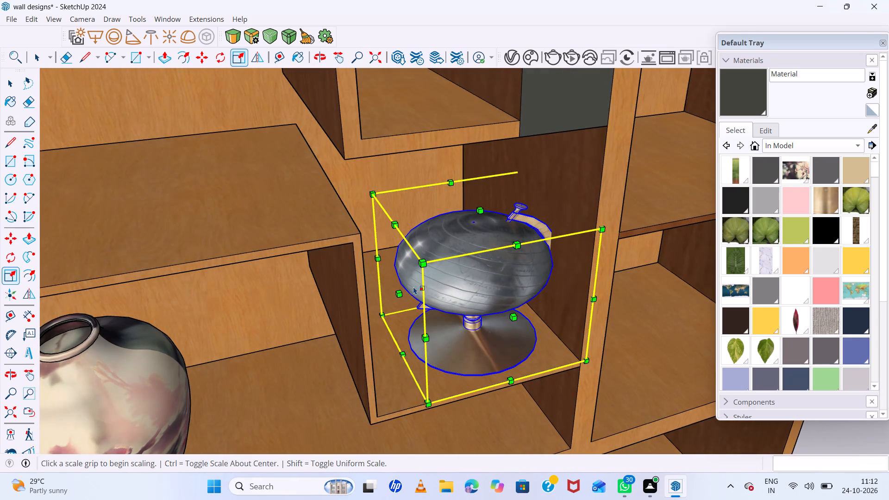
click(399, 291)
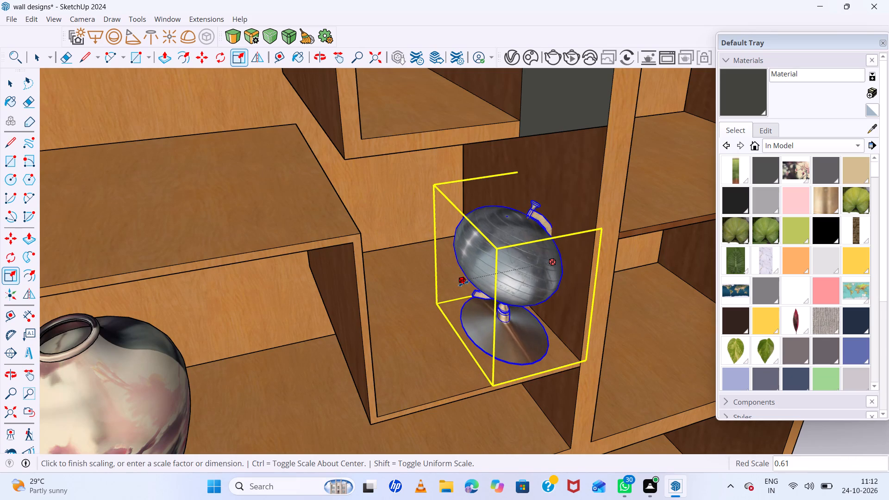
click(457, 282)
scroll(507, 308, up, 5)
middle_drag(518, 316, 483, 261)
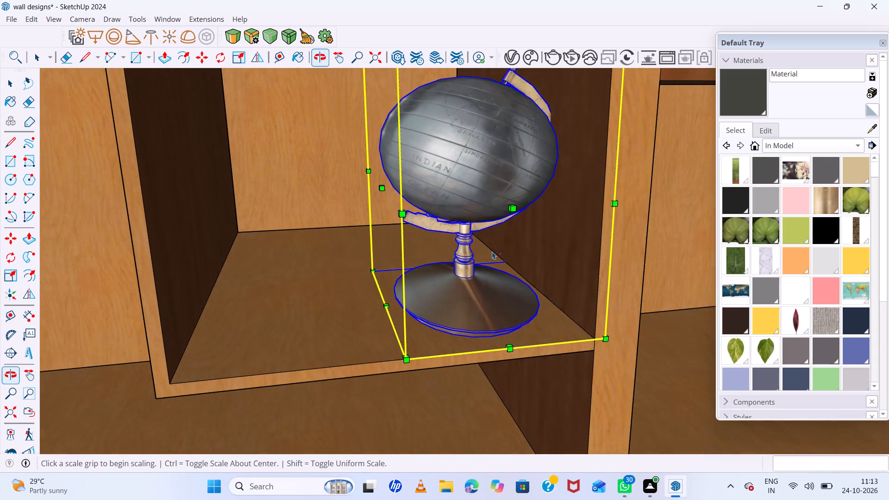
click(512, 207)
click(489, 194)
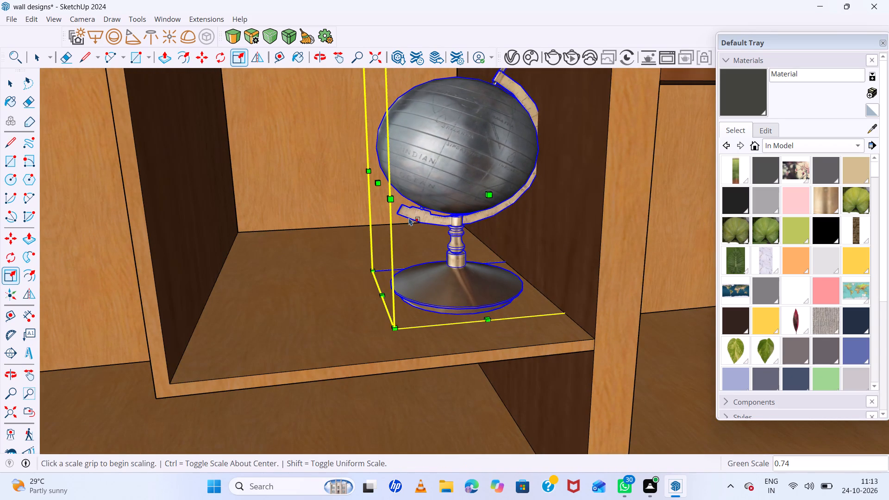
Move the globe farther back on its stepped shelf, close to the compartment's side wall.
scroll(409, 218, down, 5)
middle_drag(489, 249, 461, 253)
key(m)
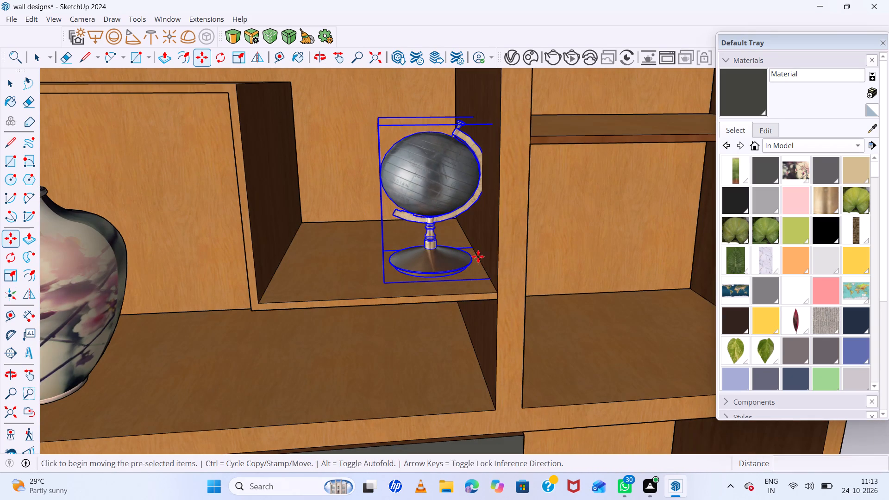
click(490, 276)
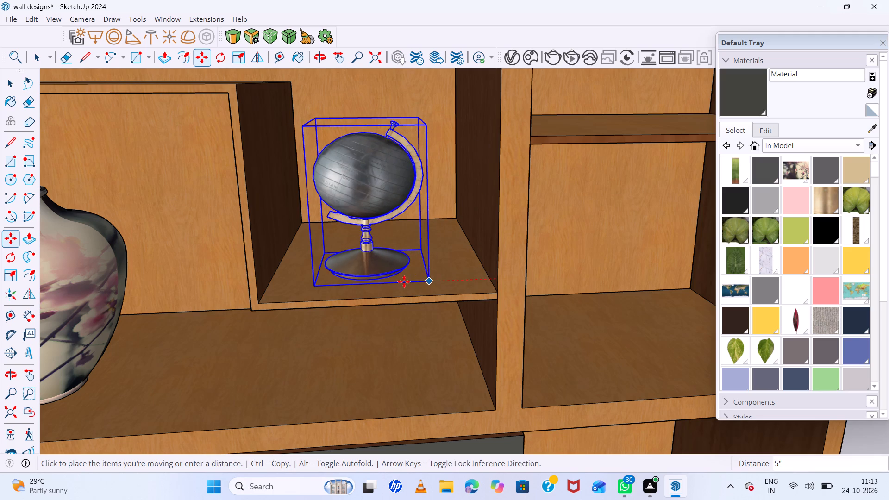
click(468, 242)
scroll(435, 255, up, 6)
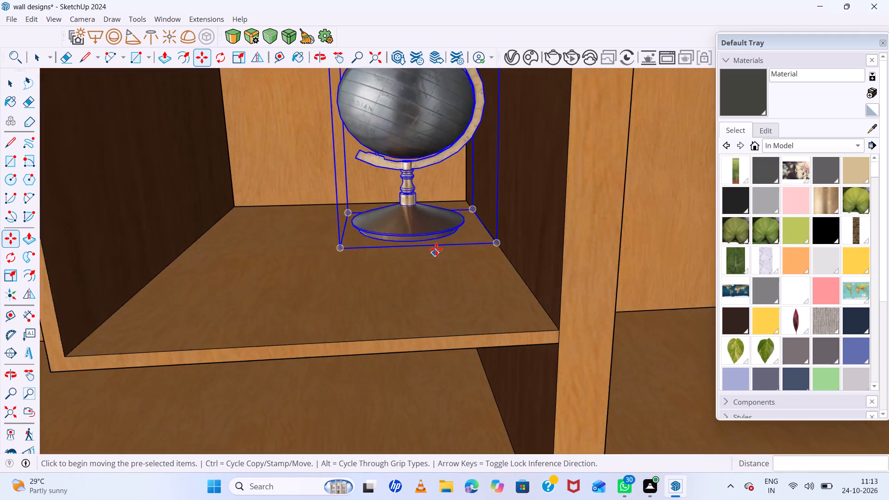
scroll(436, 249, down, 20)
scroll(443, 242, down, 7)
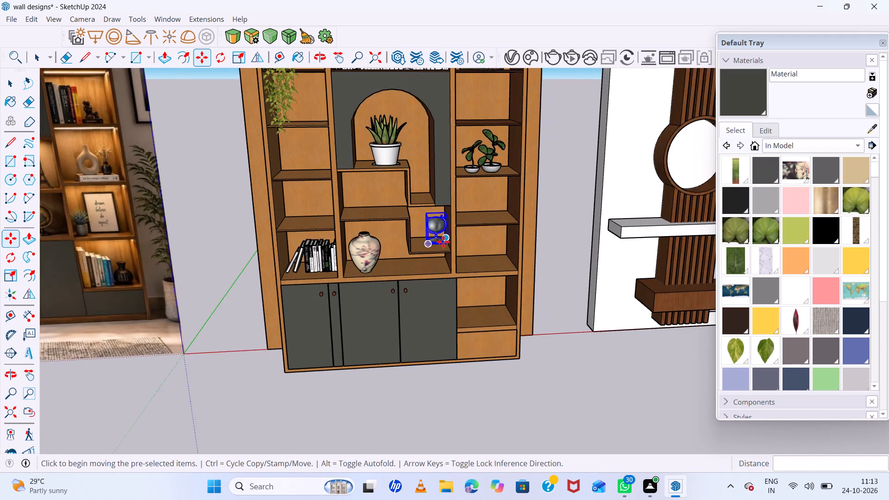
Move the globe about 3" sideways on its stepped shelf, away from the compartment's side wall.
scroll(446, 242, down, 5)
scroll(446, 242, up, 6)
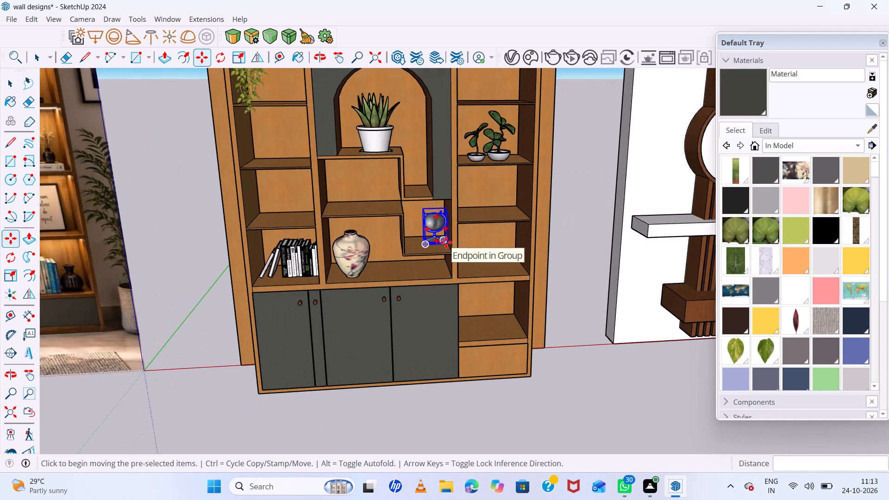
click(446, 242)
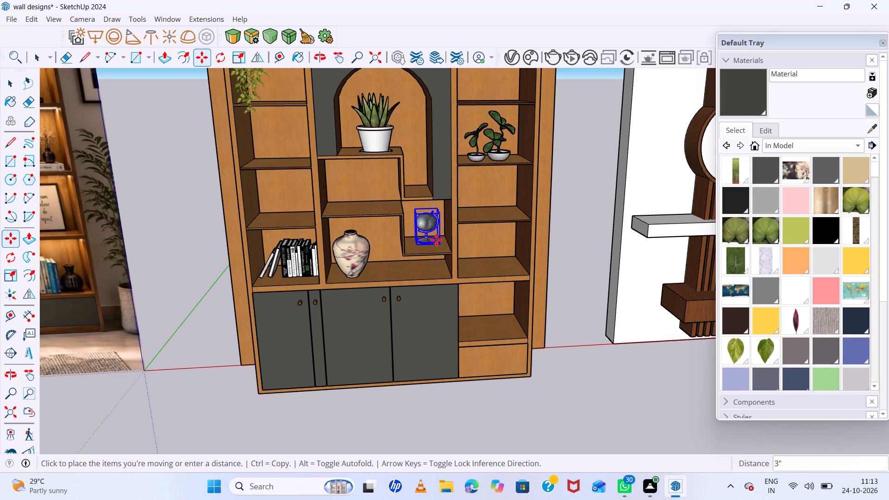
click(436, 240)
scroll(430, 235, up, 6)
key(space)
Examine the globe's placement in its compartment up close and within the whole bookcase beside the reference image.
scroll(446, 233, up, 6)
scroll(446, 233, down, 5)
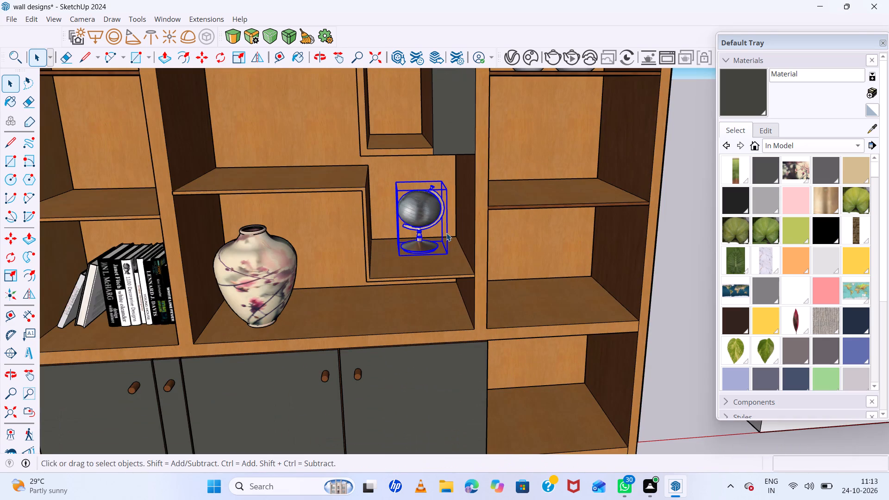
scroll(446, 233, down, 11)
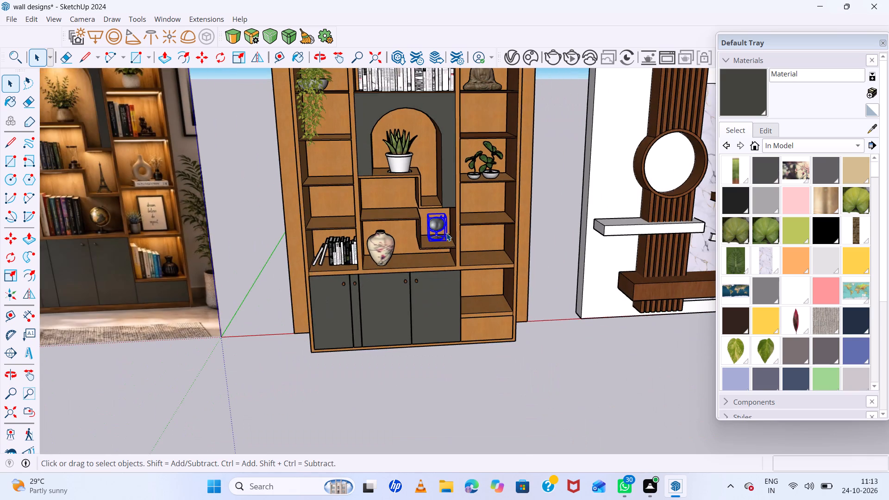
scroll(570, 231, down, 1)
click(570, 231)
scroll(487, 219, up, 18)
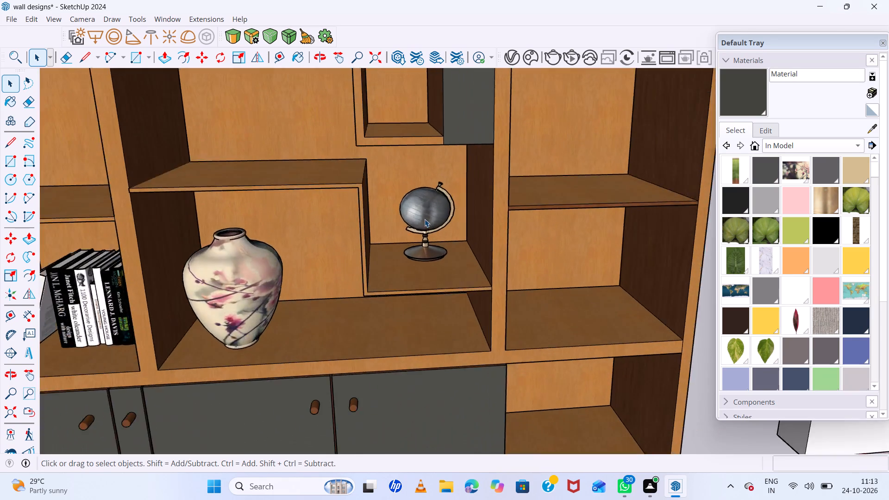
scroll(425, 219, up, 13)
middle_drag(485, 262, 457, 242)
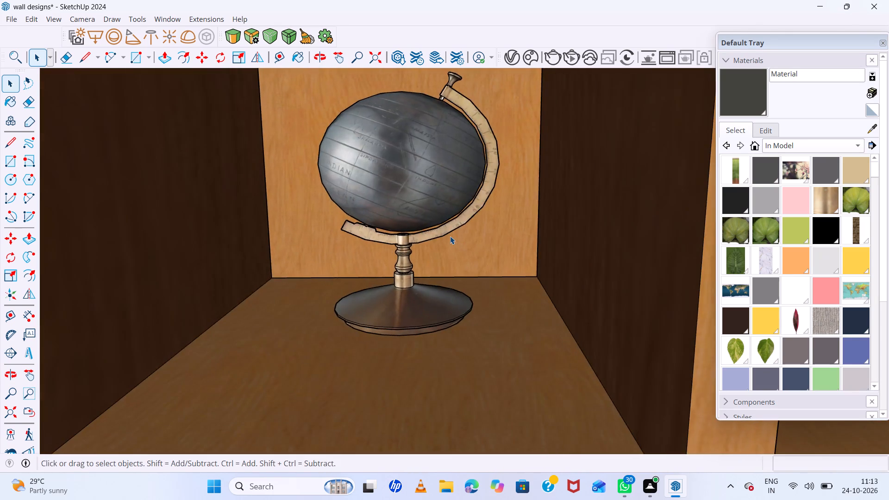
scroll(450, 236, down, 20)
scroll(450, 236, down, 6)
scroll(426, 235, up, 1)
scroll(425, 235, down, 6)
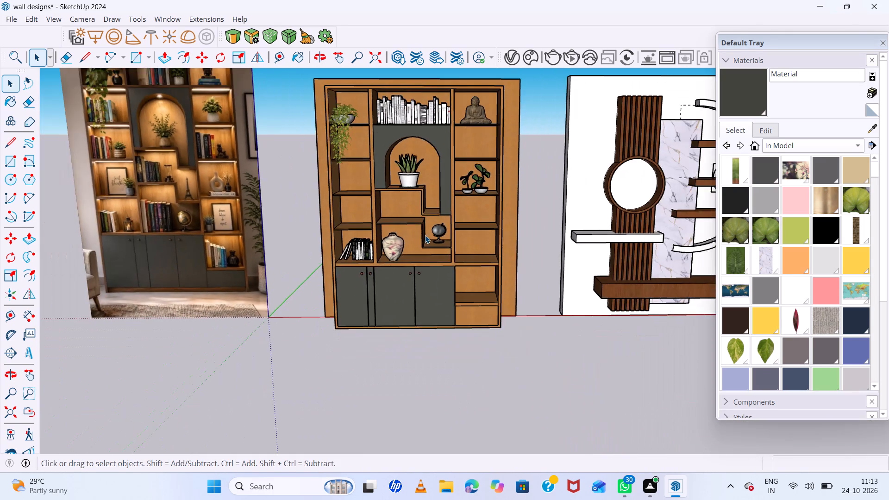
scroll(425, 235, down, 7)
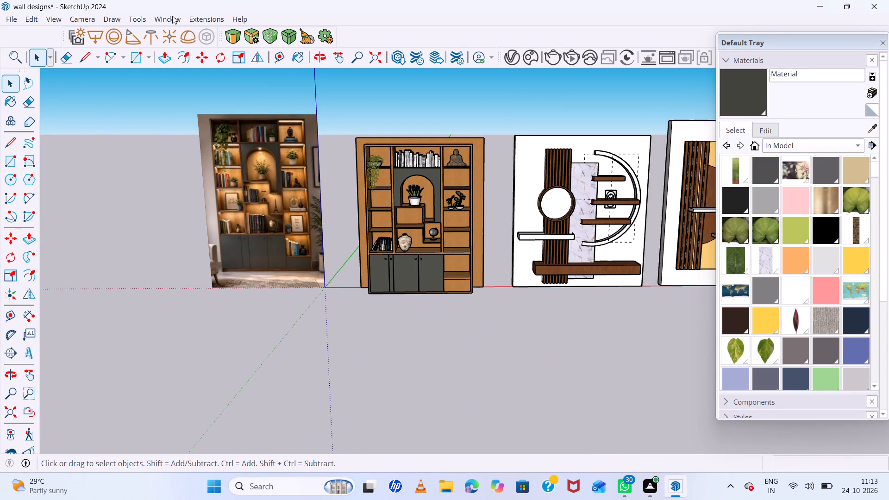
Open the 3D Warehouse to look for further bookcase decorations.
click(172, 16)
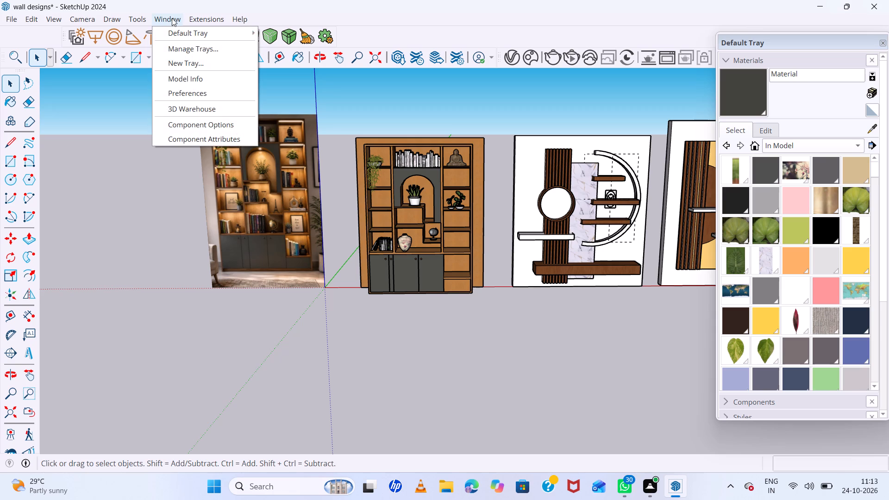
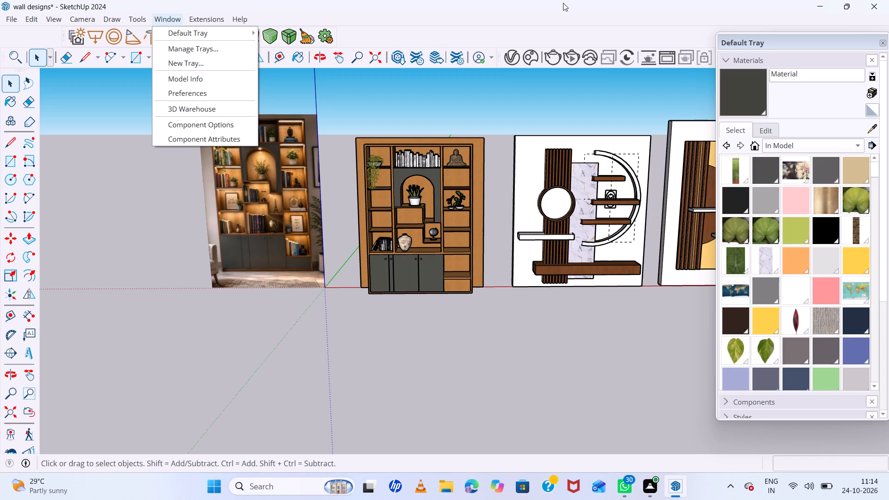
Examine the decorated bookcase and compare its shelves with the items in the reference image.
scroll(457, 81, down, 6)
scroll(432, 179, down, 6)
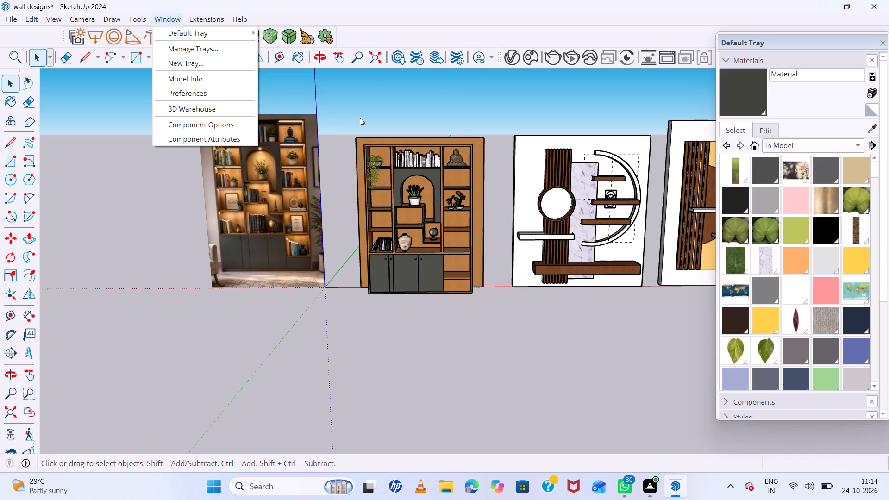
click(360, 118)
scroll(338, 190, up, 6)
middle_drag(358, 213, 472, 249)
scroll(378, 220, up, 1)
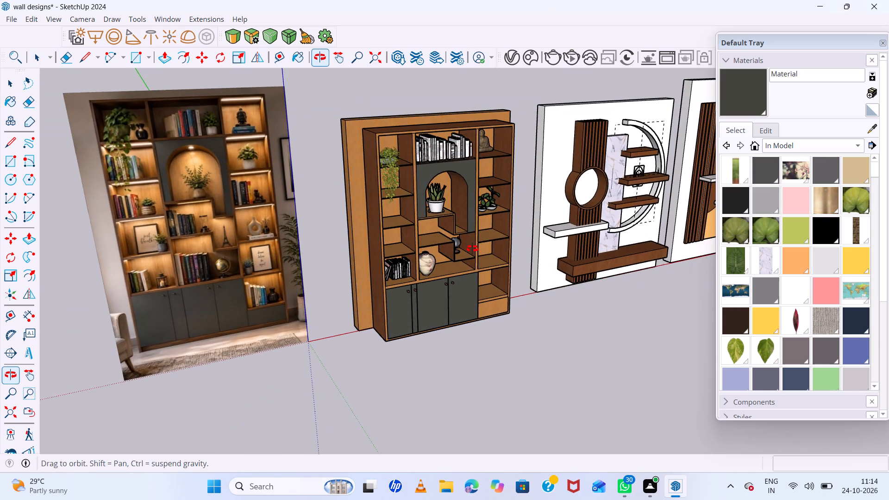
middle_drag(472, 249, 466, 214)
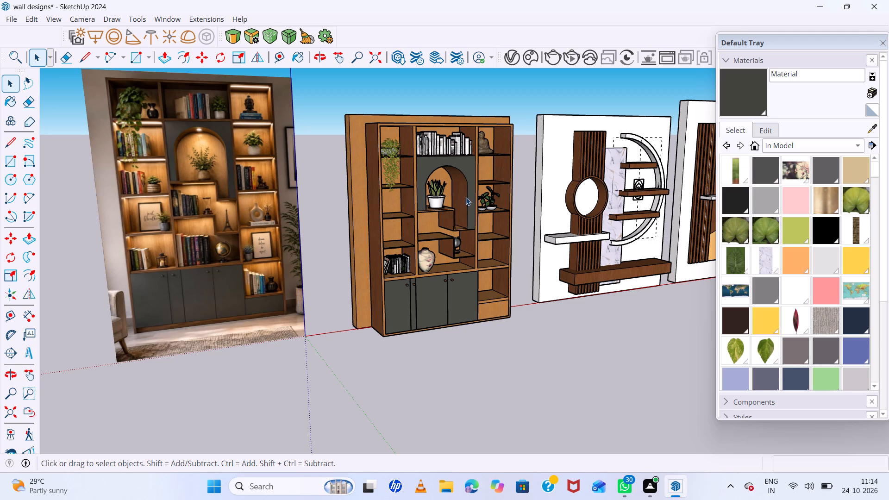
scroll(465, 194, down, 5)
scroll(549, 229, down, 3)
scroll(403, 189, up, 4)
scroll(403, 188, down, 4)
middle_drag(474, 223, 439, 236)
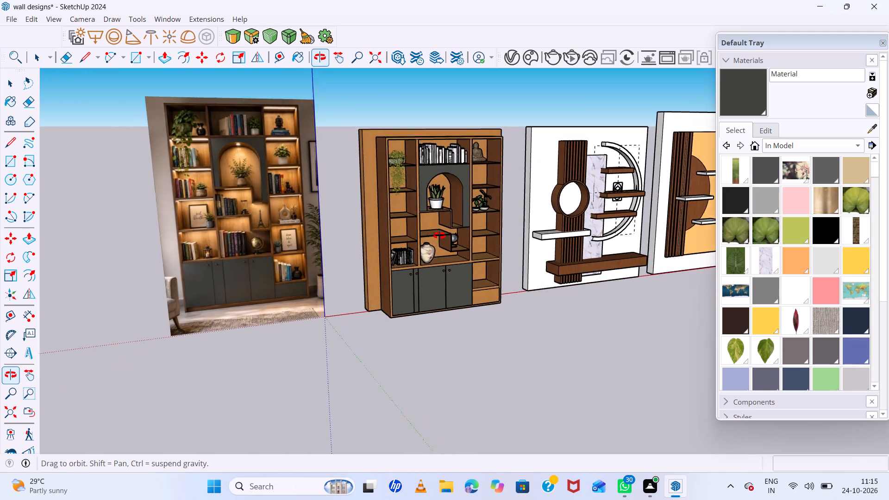
middle_drag(439, 236, 394, 236)
middle_click(394, 236)
scroll(451, 194, up, 13)
middle_drag(491, 229, 488, 187)
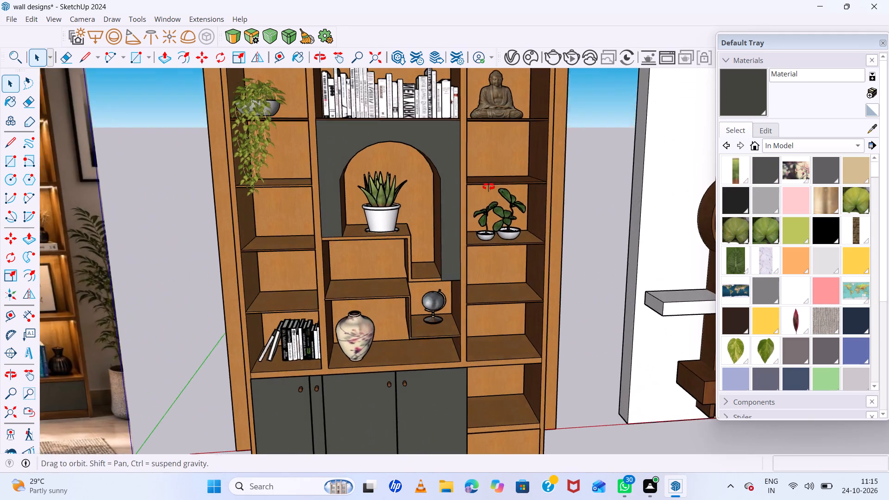
middle_drag(488, 187, 489, 169)
middle_click(489, 169)
scroll(487, 171, up, 1)
scroll(406, 191, down, 13)
middle_drag(570, 204, 569, 216)
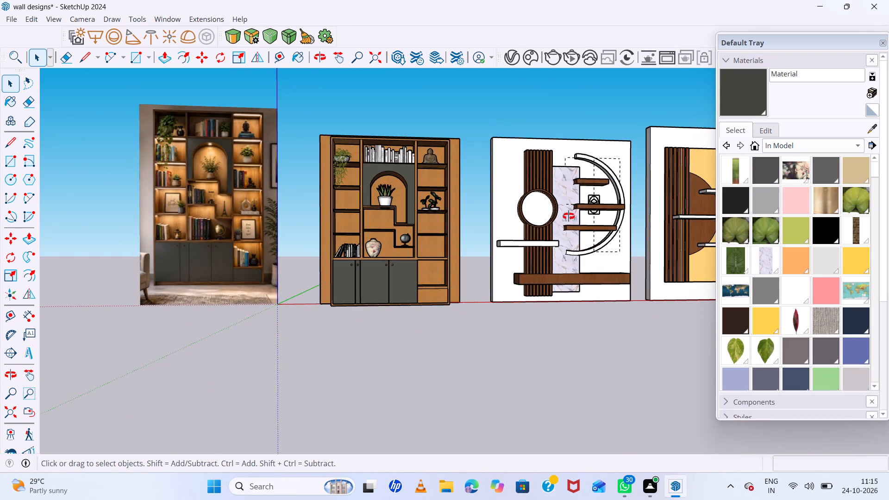
middle_drag(569, 216, 521, 233)
middle_drag(518, 233, 511, 233)
middle_drag(509, 232, 612, 241)
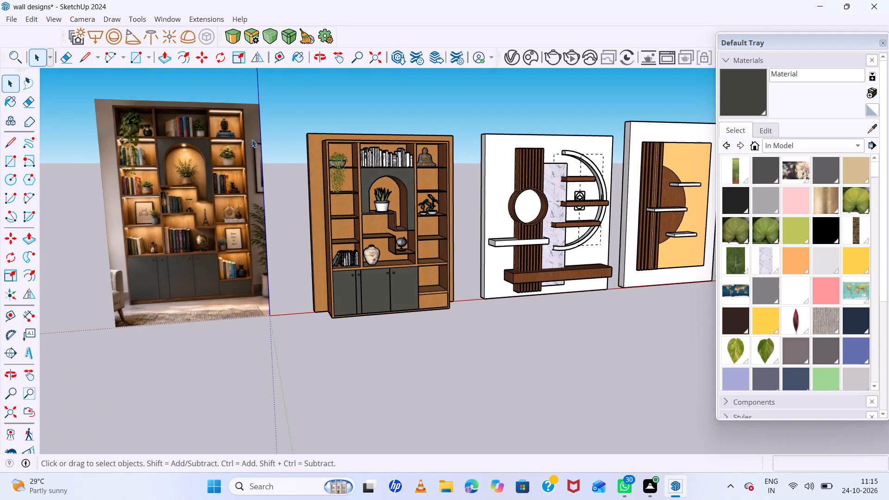
scroll(181, 131, up, 6)
scroll(246, 181, up, 6)
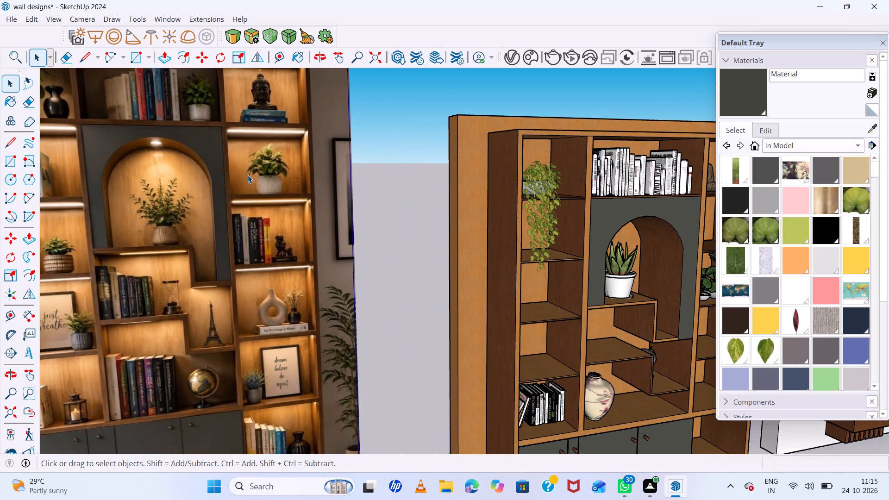
scroll(249, 171, down, 13)
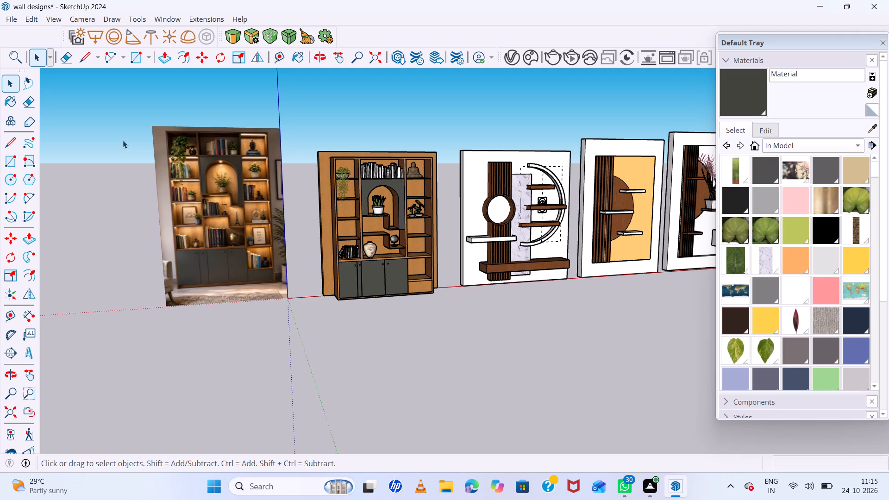
Search the 3D Warehouse for "frame".
click(170, 12)
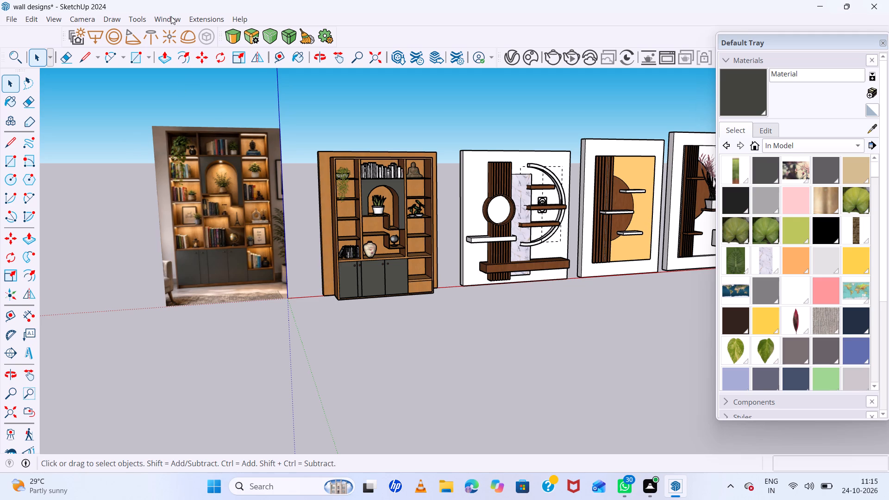
click(170, 19)
click(193, 110)
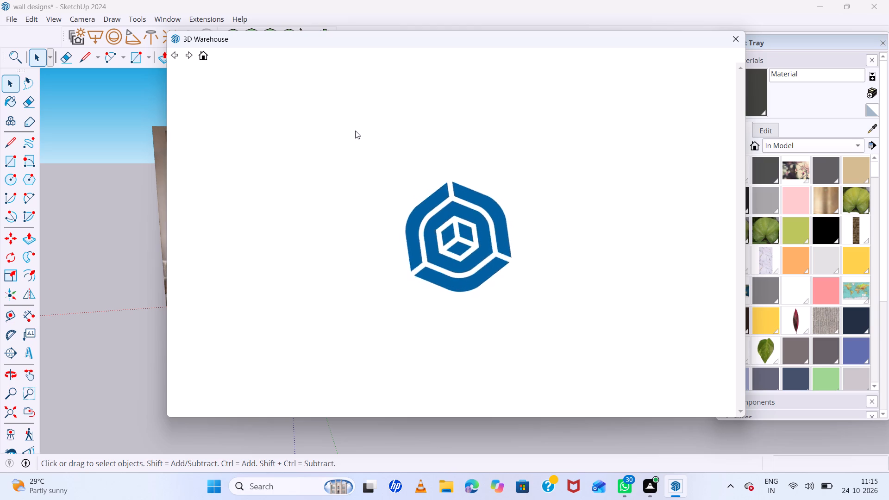
click(374, 75)
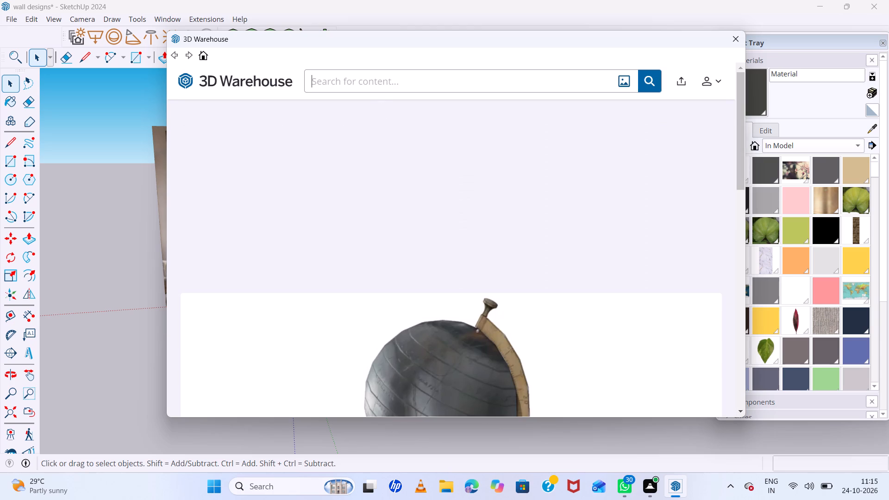
text(frame)
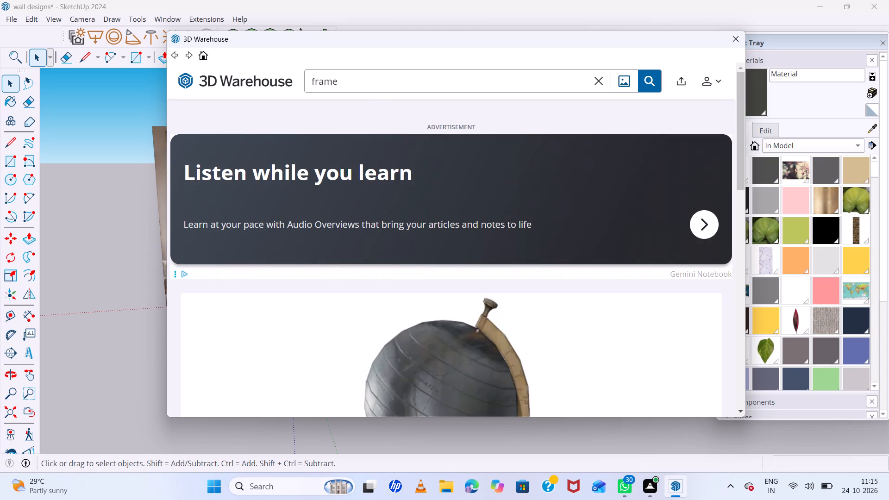
key(Return)
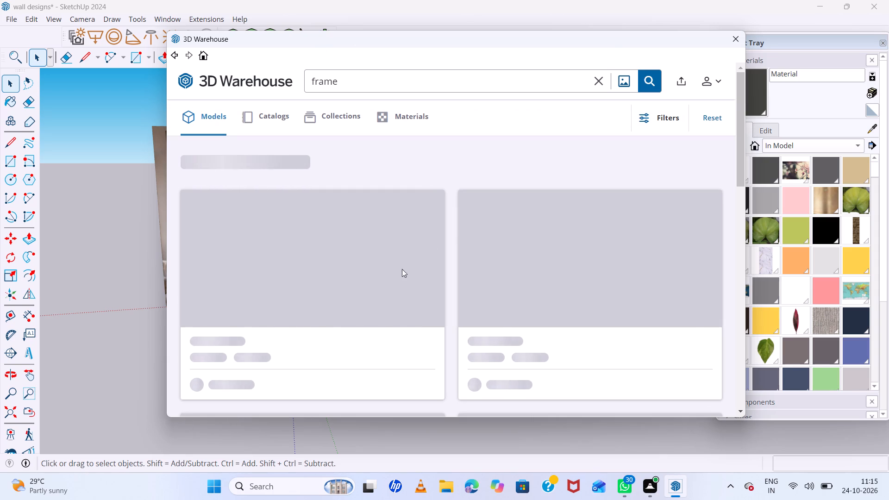
Browse the frame models and open the FRAME pair showing a green leaf print and a purple landscape.
scroll(522, 281, down, 6)
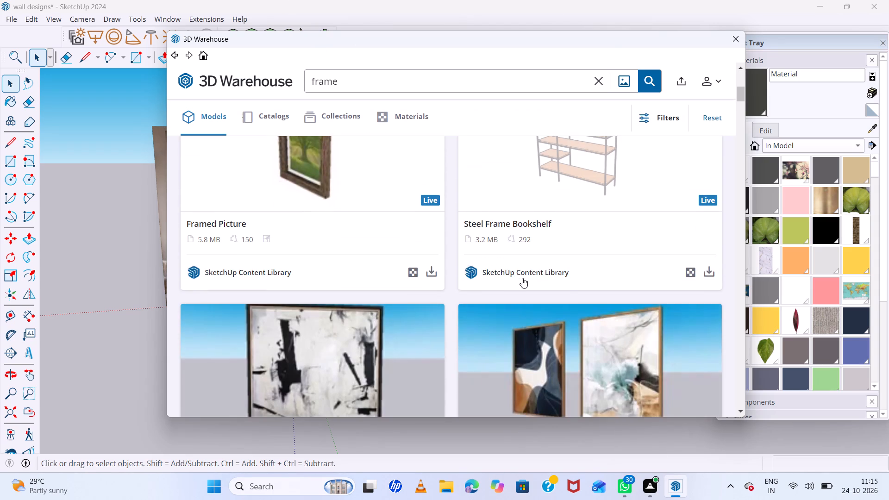
scroll(522, 278, down, 9)
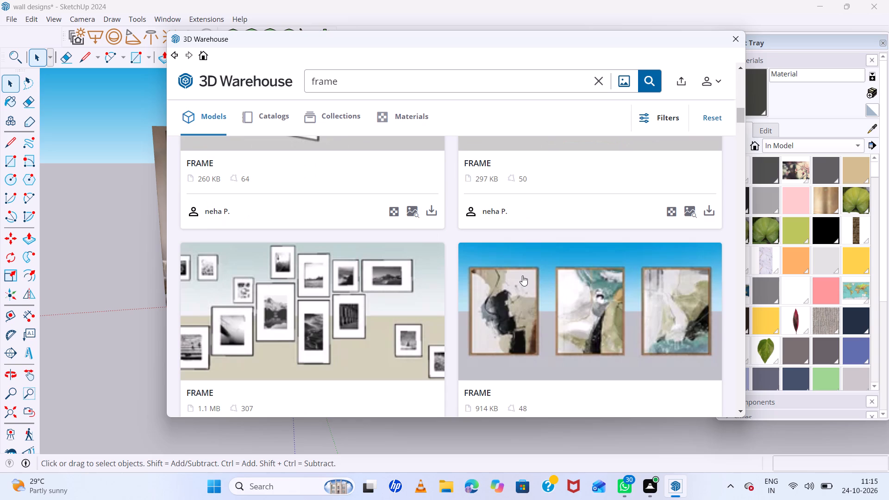
scroll(522, 275, down, 5)
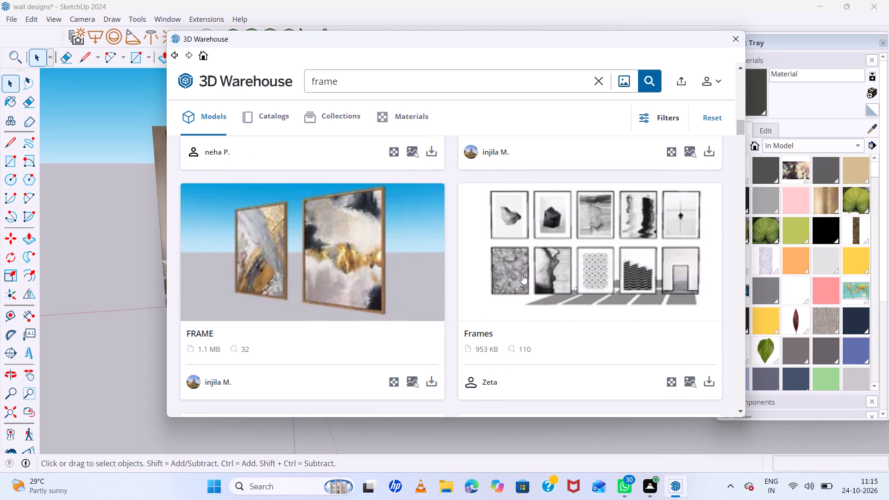
scroll(522, 274, down, 7)
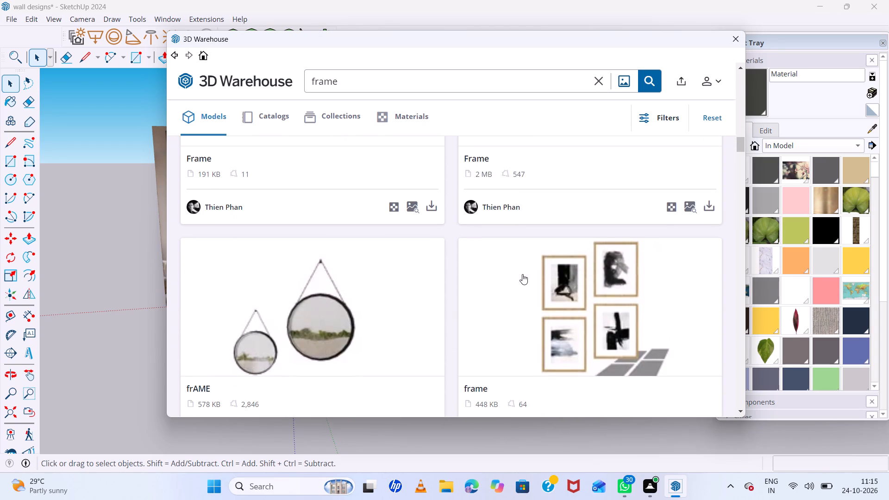
scroll(522, 274, down, 5)
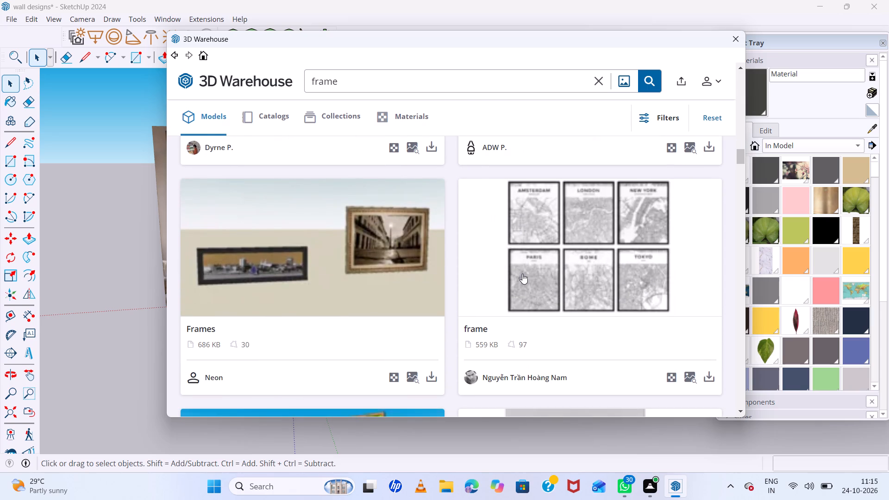
scroll(522, 274, up, 5)
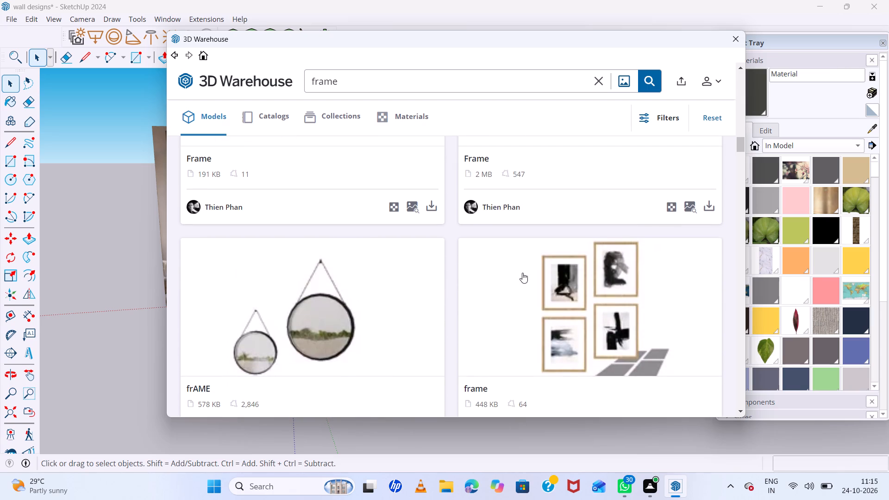
scroll(522, 273, down, 11)
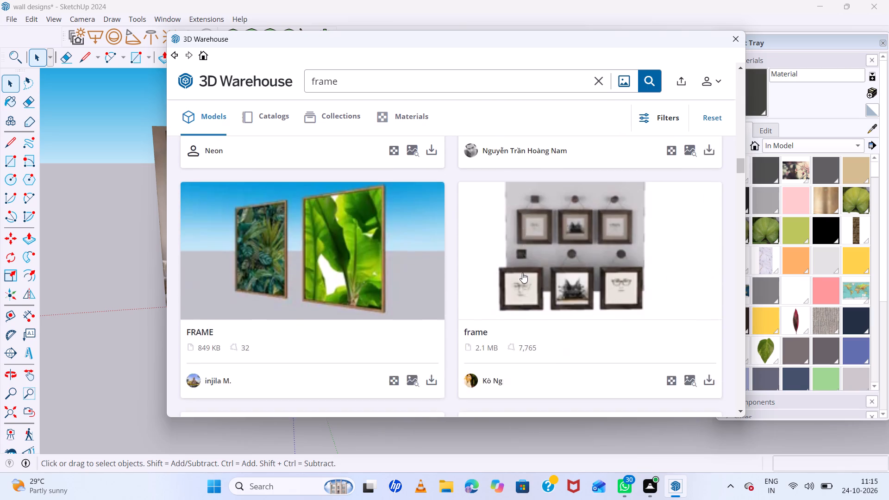
scroll(522, 273, down, 4)
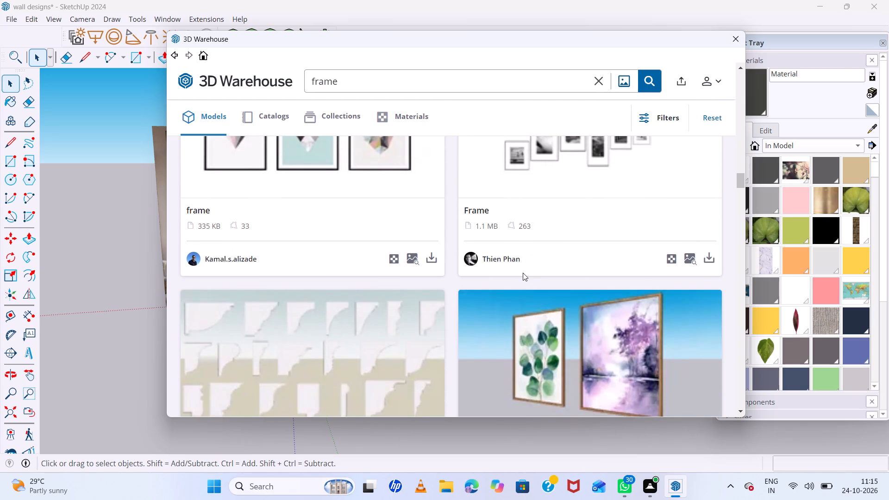
scroll(634, 318, down, 2)
click(594, 271)
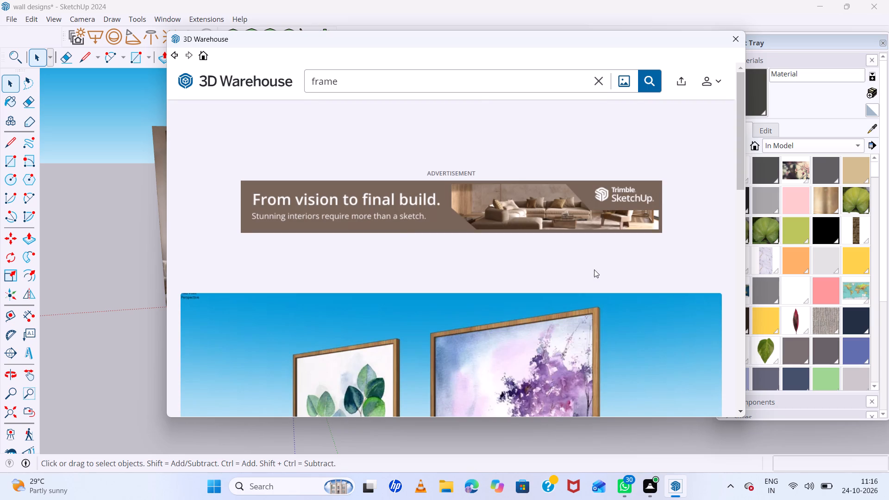
Download the FRAME pair directly into the model and place it beyond the last wall design, near the red axis.
scroll(491, 263, down, 6)
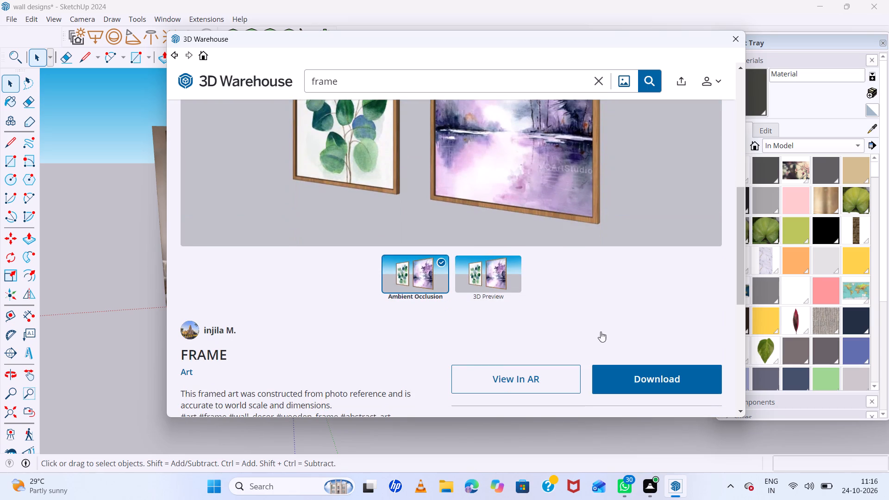
click(604, 382)
click(426, 239)
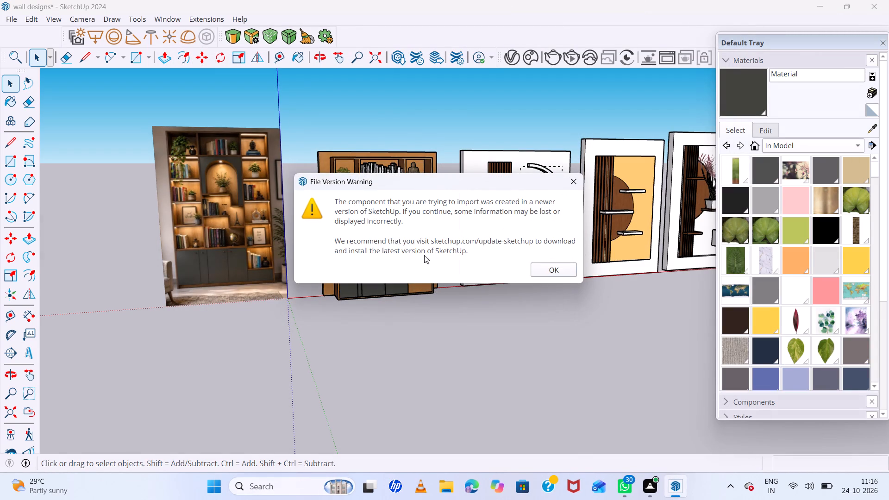
click(542, 274)
scroll(333, 253, down, 6)
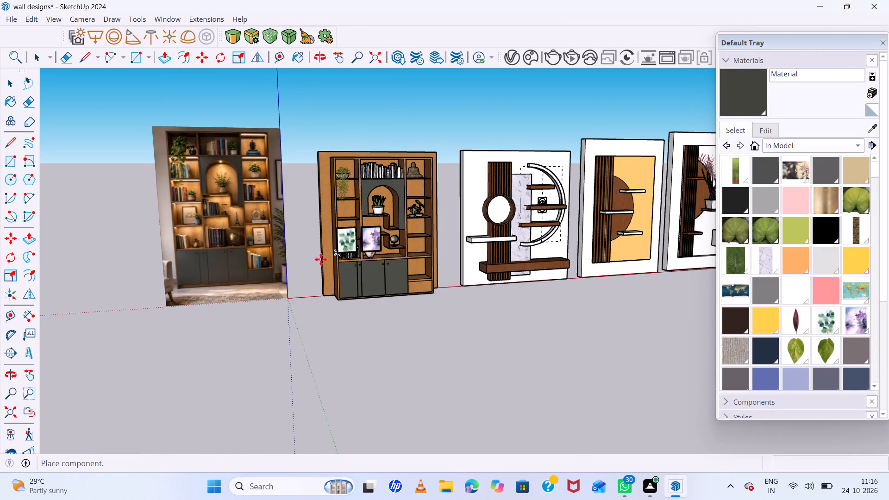
scroll(313, 255, down, 12)
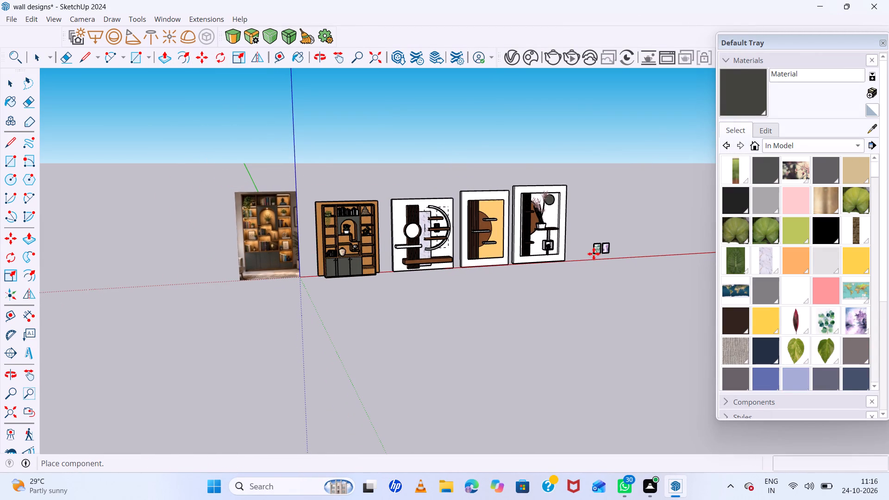
click(586, 256)
Explode the imported frame component so the leaf print and the purple landscape are separate objects.
scroll(594, 255, up, 20)
scroll(594, 255, up, 2)
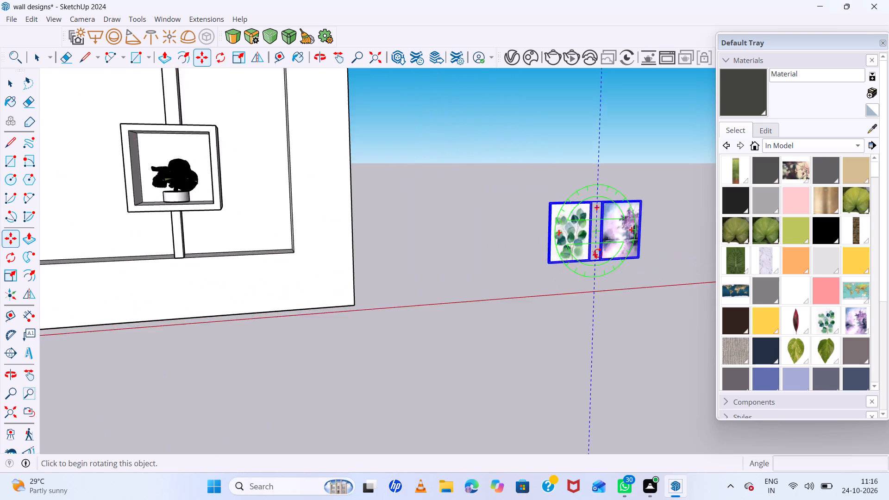
scroll(598, 253, up, 5)
middle_drag(651, 267, 545, 306)
click(632, 247)
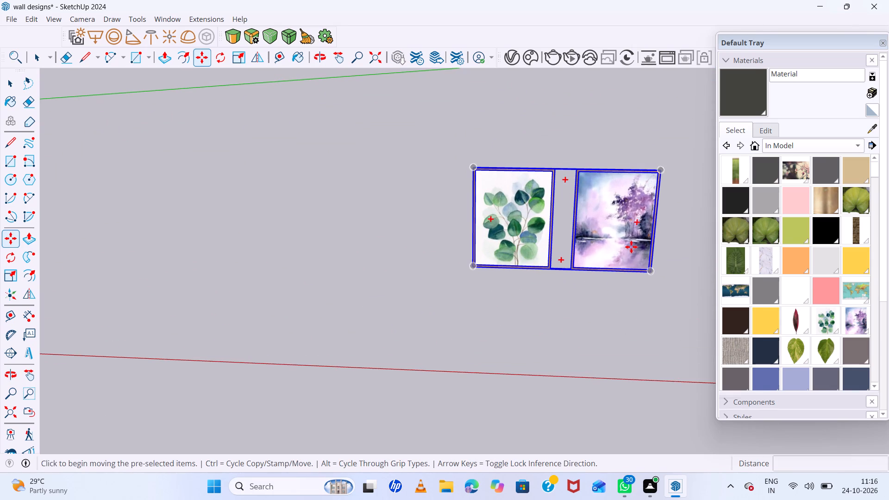
right_click(631, 247)
click(667, 99)
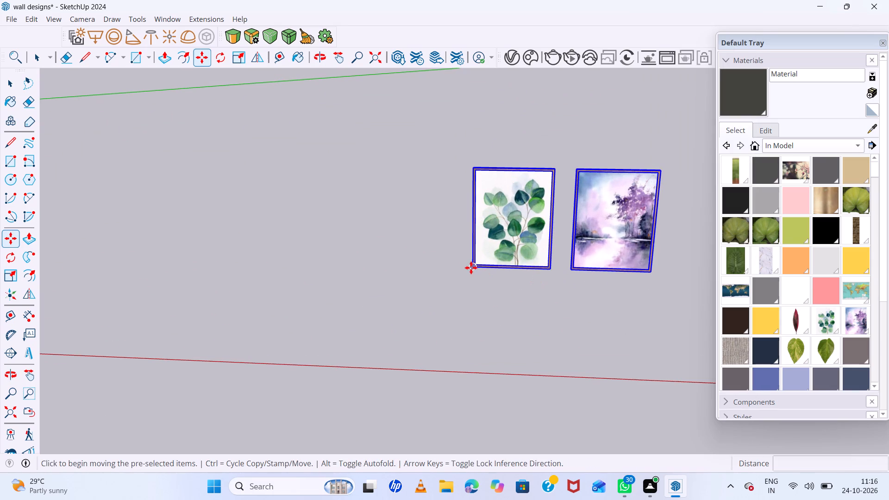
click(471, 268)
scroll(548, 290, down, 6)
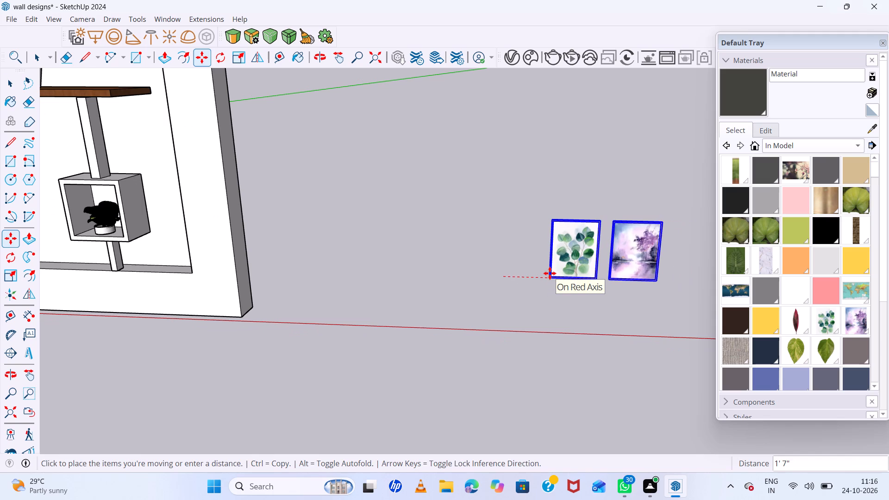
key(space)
Move the leaf print frame by its lower corner onto the front of the white floating shelf in the marble-panel wall design.
click(533, 259)
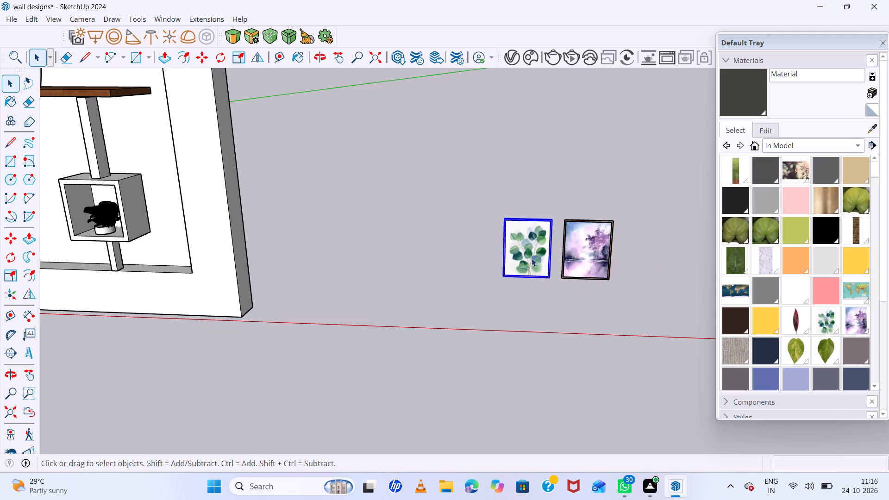
key(m)
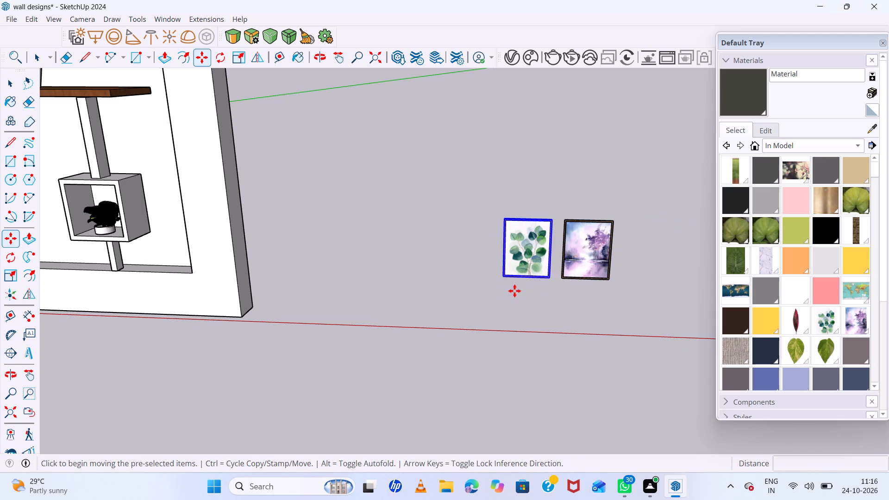
scroll(507, 269, up, 13)
middle_drag(477, 285, 584, 350)
scroll(518, 276, up, 6)
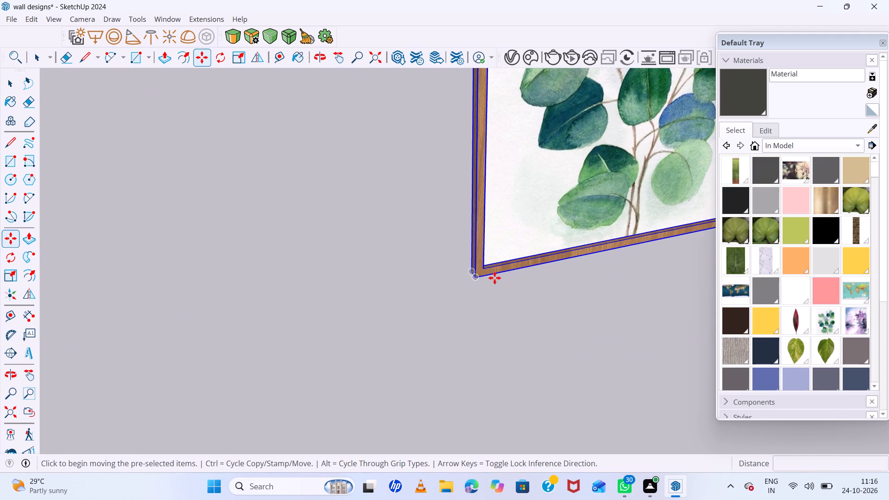
click(468, 269)
scroll(326, 383, down, 15)
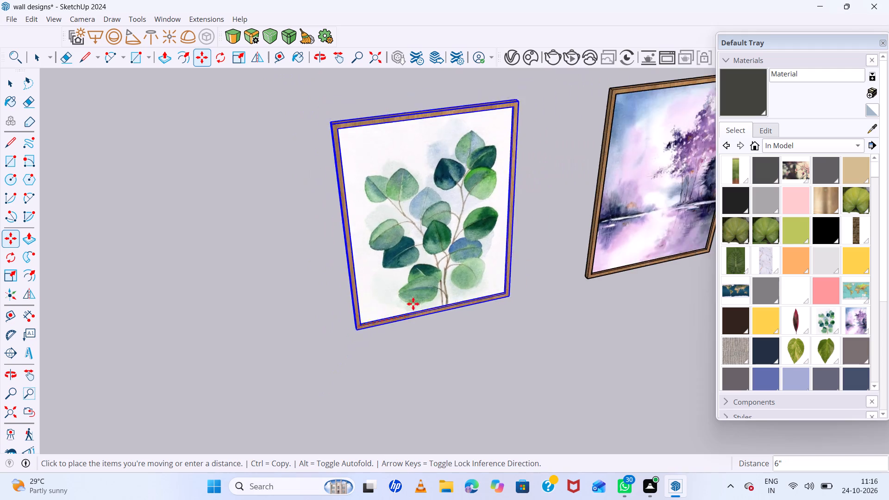
scroll(413, 304, down, 15)
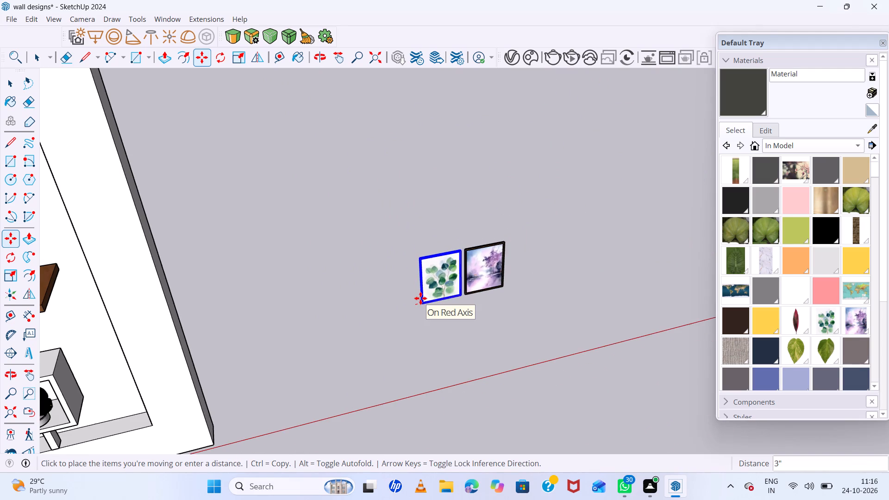
scroll(420, 298, down, 15)
scroll(421, 297, down, 7)
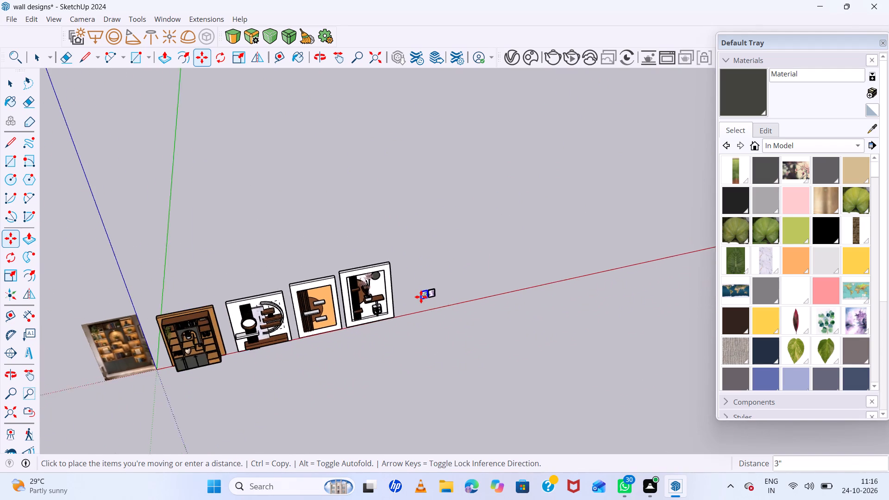
scroll(421, 297, down, 6)
scroll(338, 334, up, 8)
scroll(300, 322, up, 8)
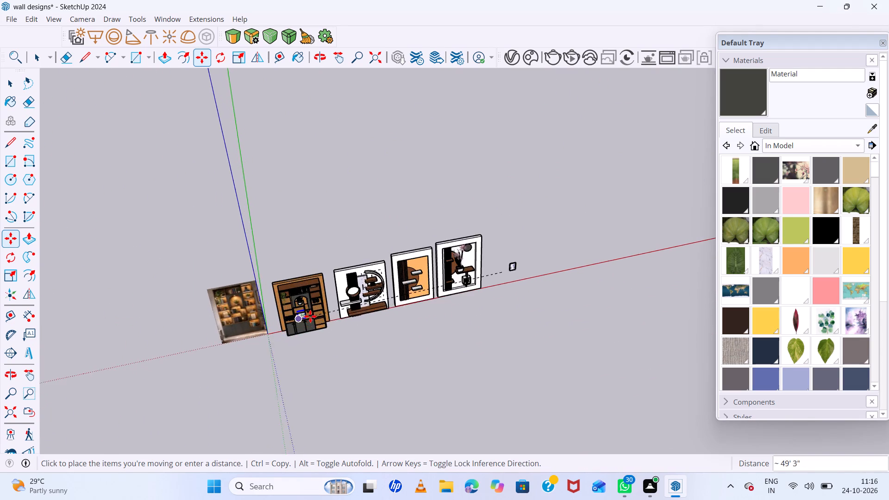
scroll(310, 316, up, 20)
scroll(310, 316, up, 1)
middle_drag(327, 325, 320, 264)
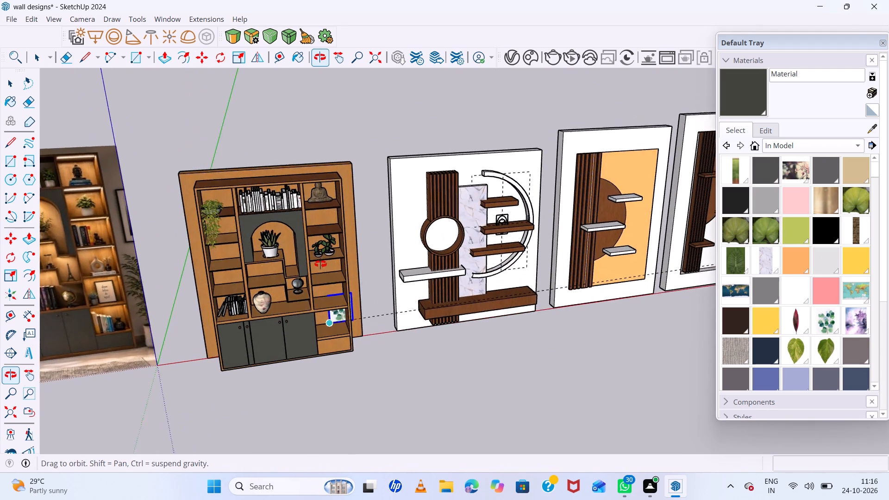
middle_drag(320, 264, 326, 232)
scroll(322, 249, up, 13)
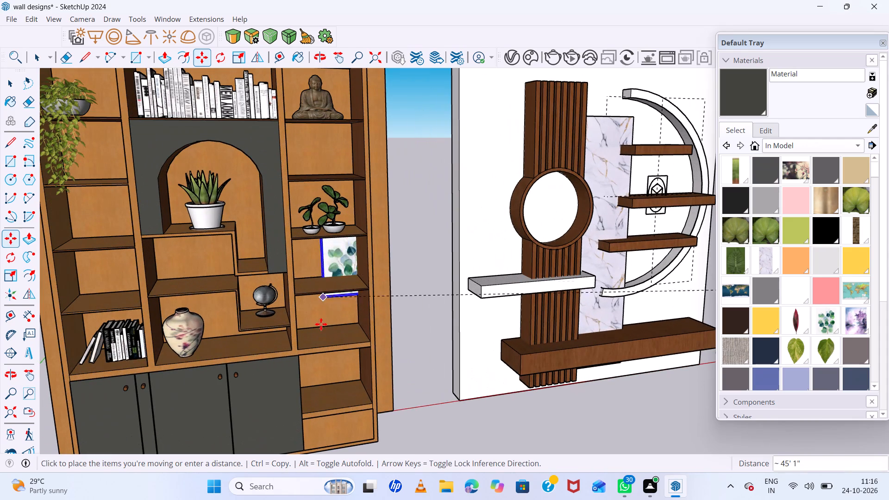
scroll(275, 323, down, 6)
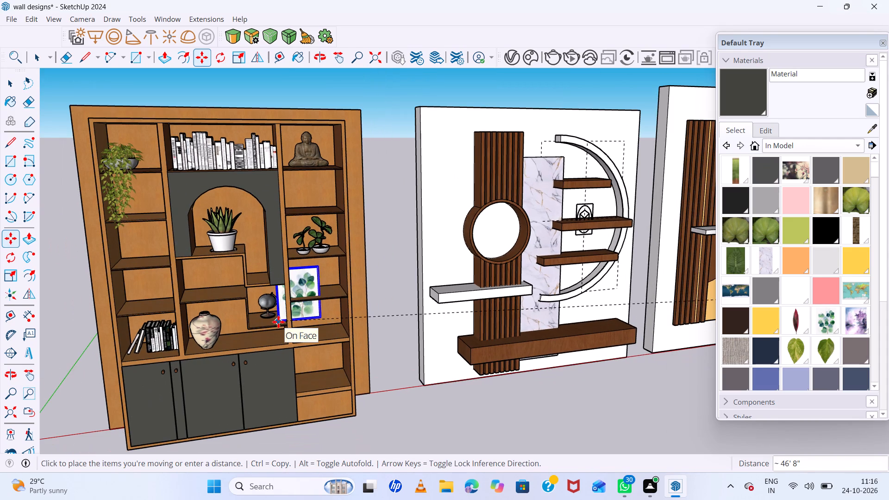
scroll(301, 323, down, 3)
scroll(313, 368, up, 6)
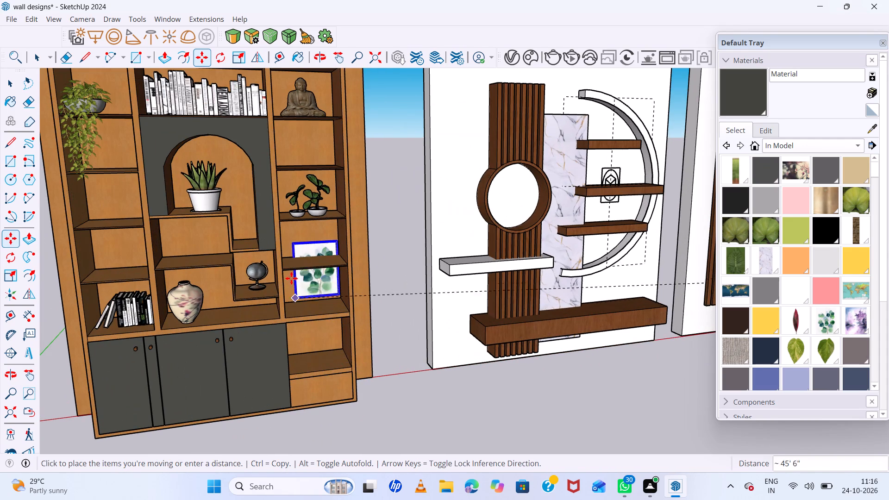
scroll(294, 293, down, 7)
scroll(388, 262, up, 4)
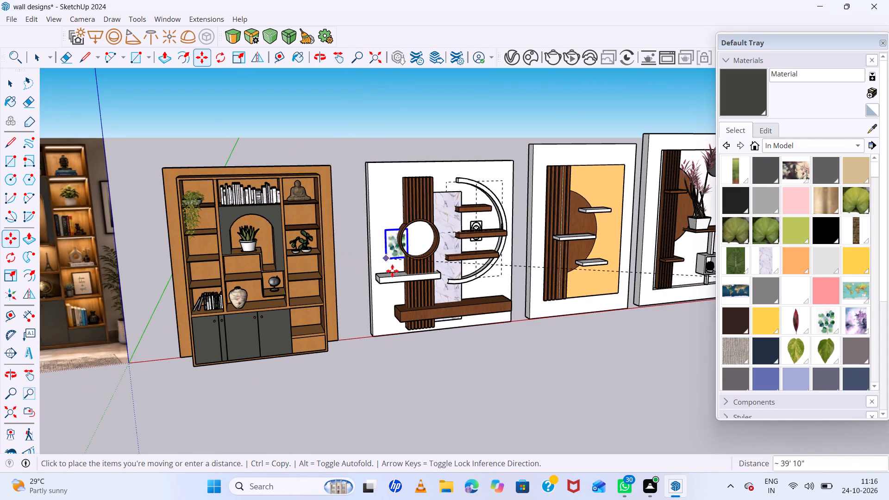
scroll(392, 271, up, 3)
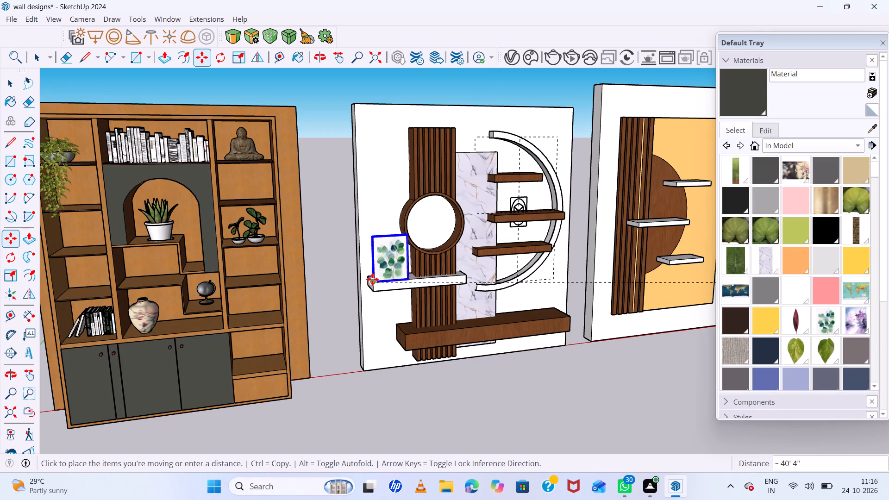
click(372, 279)
Move the leaf print back across the white floating shelf toward the wall, and deselect it.
scroll(381, 281, up, 14)
middle_drag(365, 283, 393, 312)
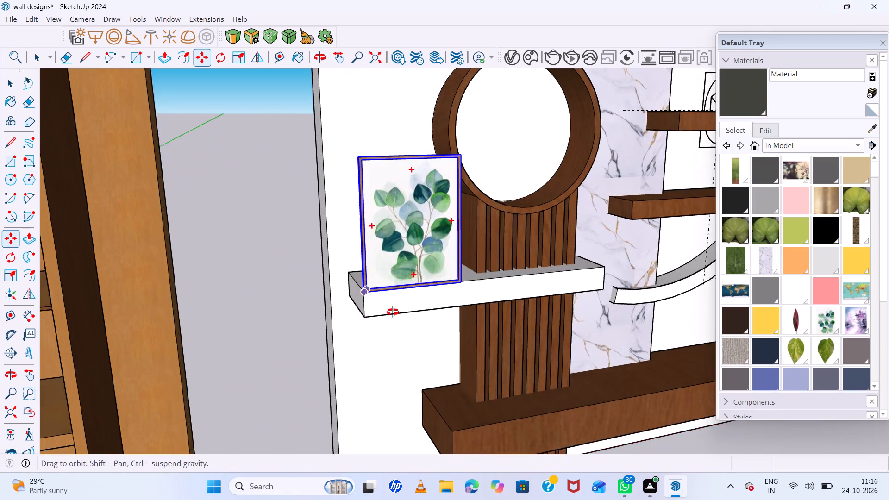
middle_drag(393, 312, 459, 346)
scroll(448, 341, up, 6)
click(416, 334)
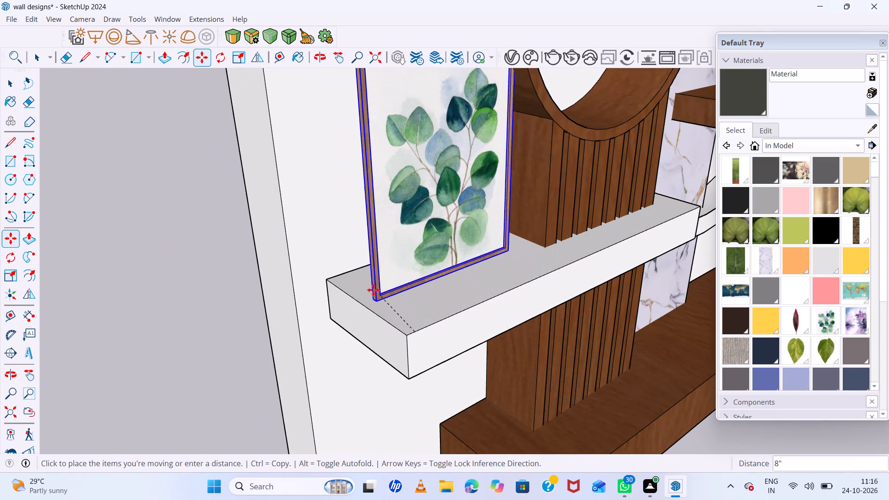
click(351, 283)
scroll(327, 290, down, 14)
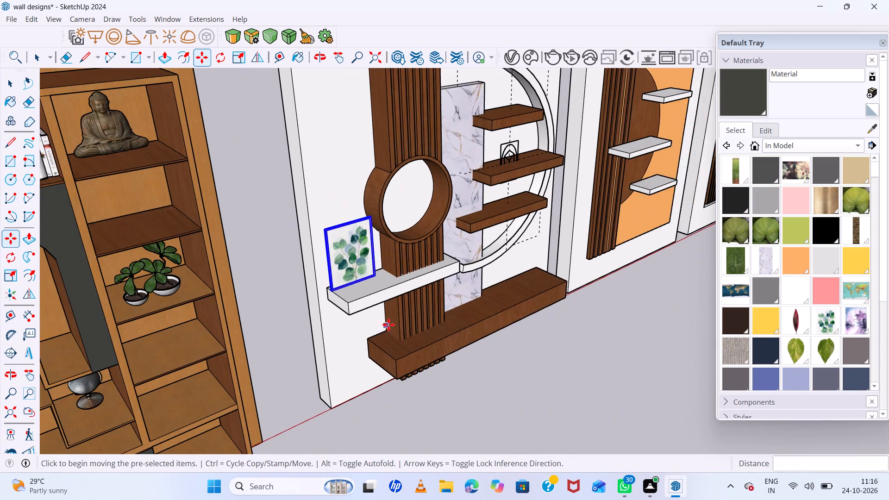
middle_drag(348, 302, 239, 247)
scroll(313, 274, down, 13)
middle_drag(394, 317, 394, 303)
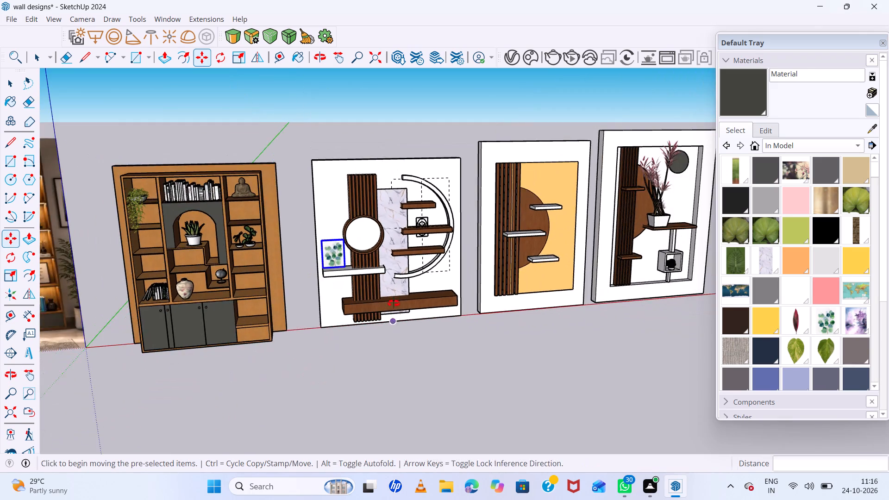
middle_drag(394, 303, 394, 290)
middle_click(394, 290)
key(space)
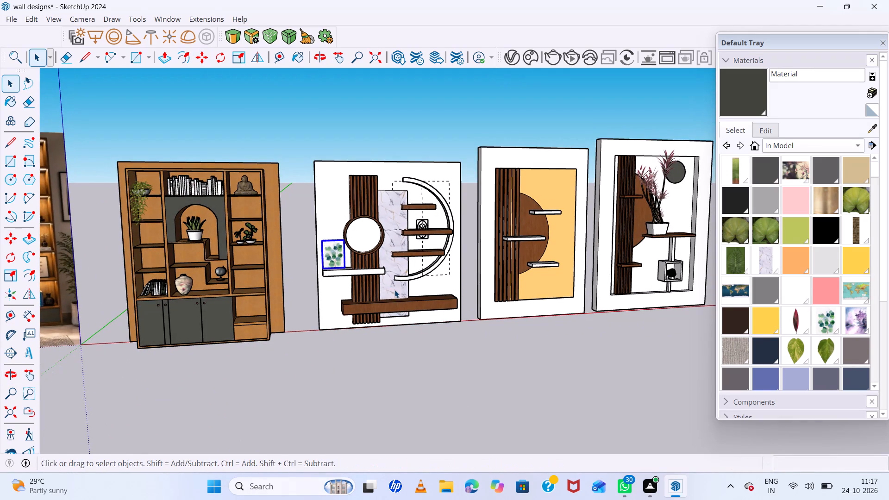
click(403, 369)
Examine the bookcase and the wall designs to judge the placed decorations and which shelves still need some.
scroll(400, 266, up, 8)
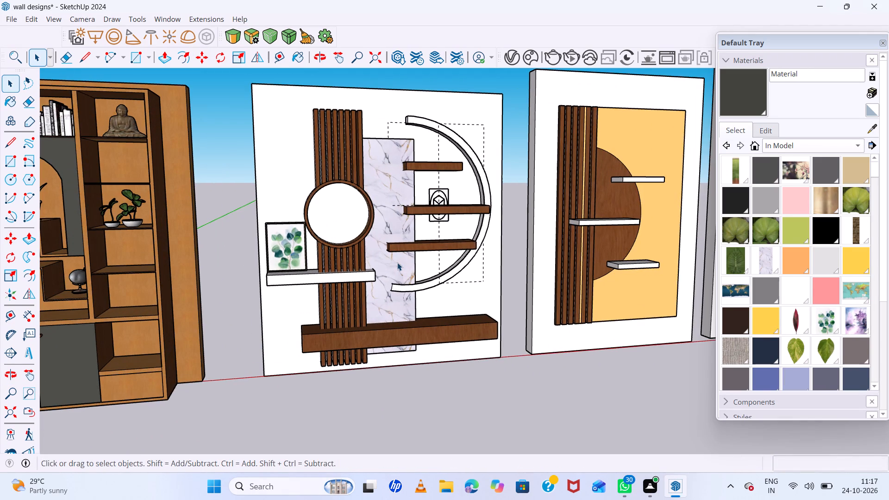
scroll(397, 262, down, 3)
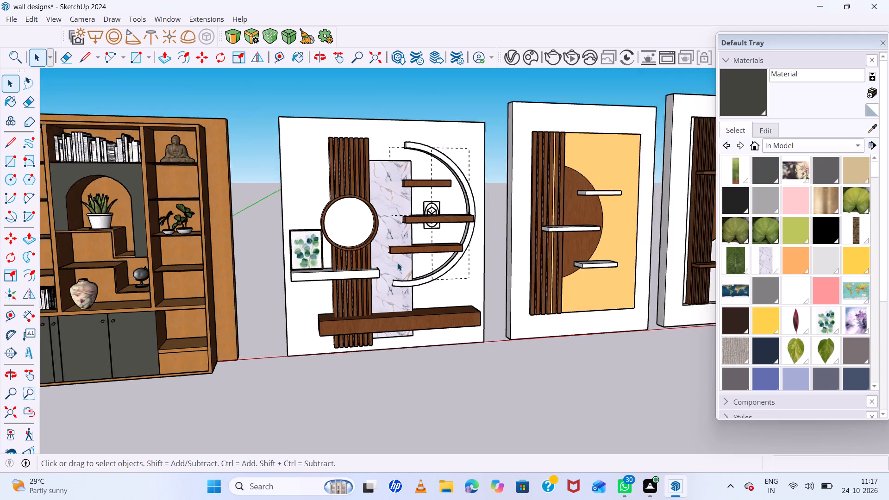
scroll(397, 262, down, 9)
scroll(439, 266, up, 4)
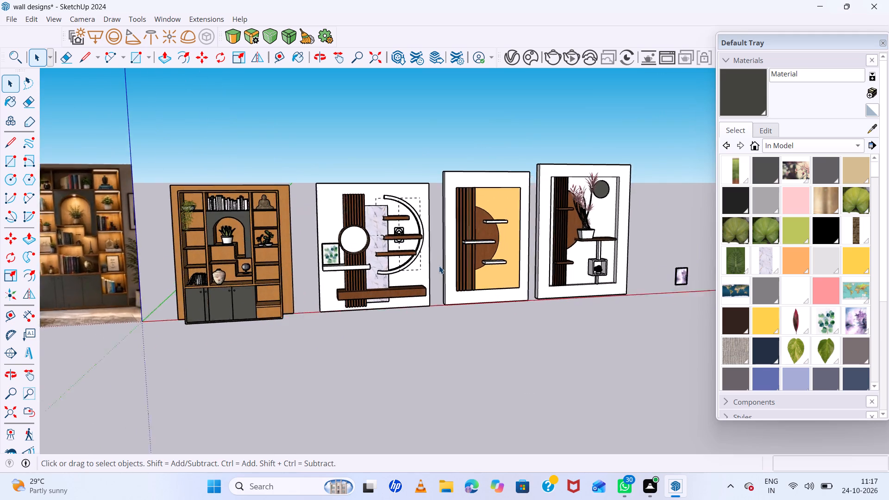
scroll(439, 266, up, 2)
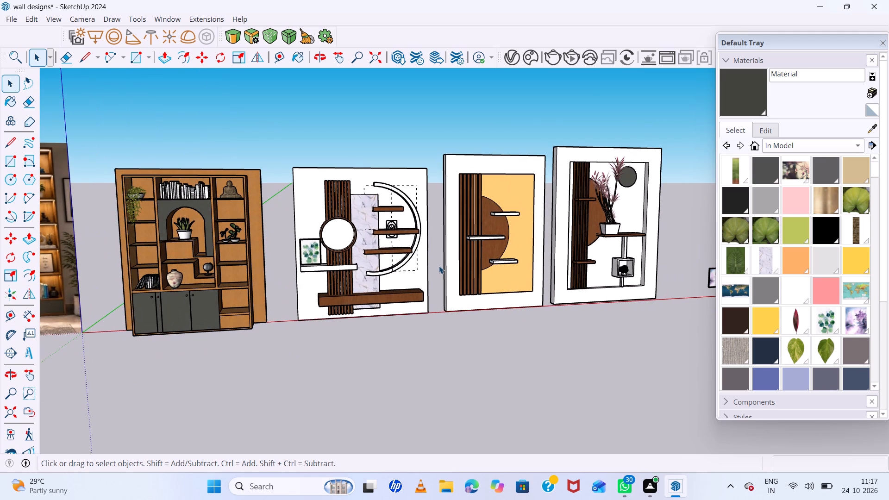
scroll(439, 266, down, 6)
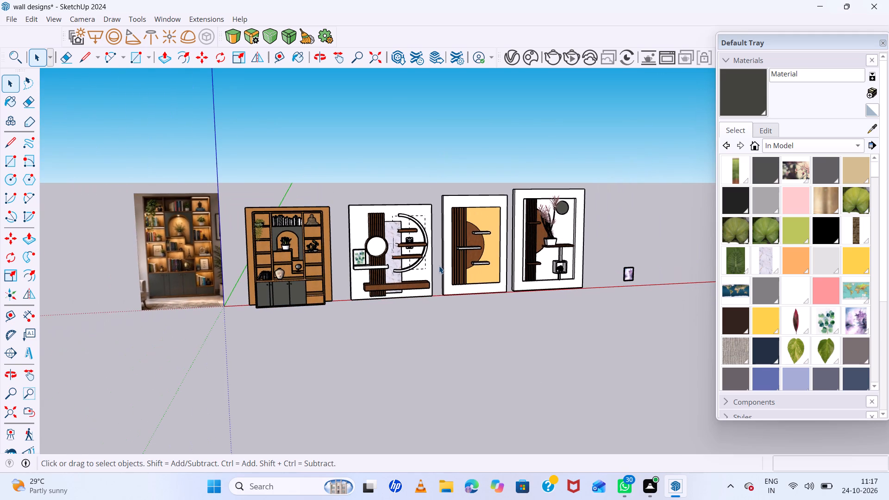
scroll(445, 265, up, 7)
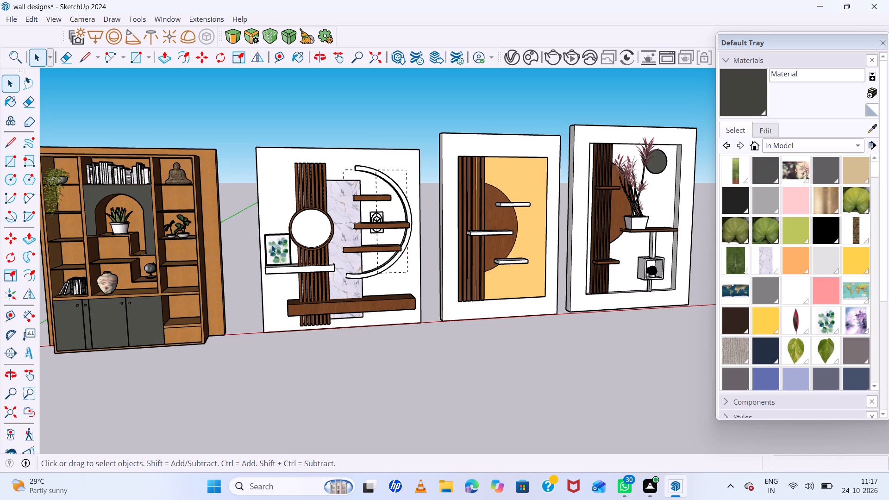
scroll(270, 244, up, 7)
scroll(270, 244, down, 8)
scroll(314, 244, down, 7)
scroll(346, 250, up, 1)
middle_drag(346, 250, 346, 250)
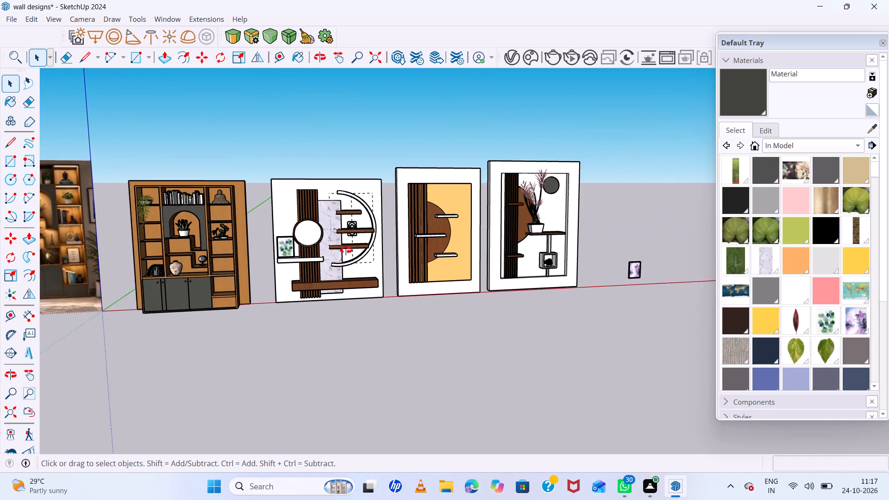
middle_drag(346, 250, 337, 251)
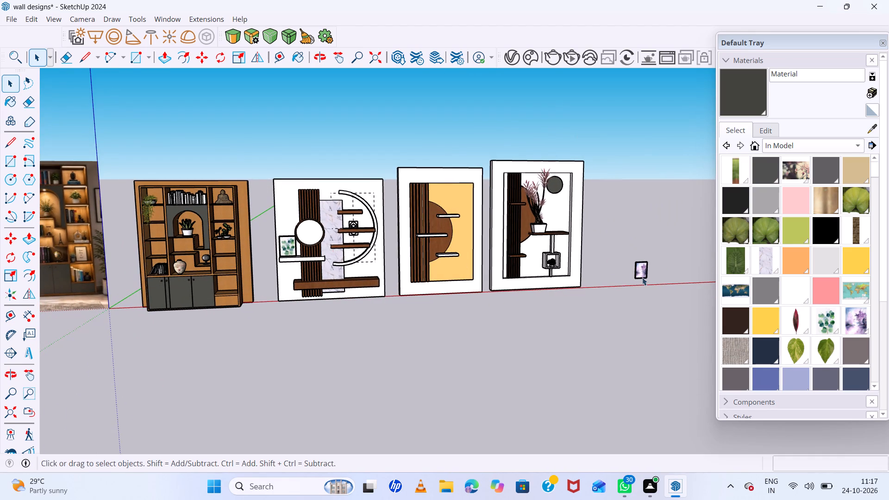
Reopen the 3D Warehouse and search it for "frame".
click(169, 12)
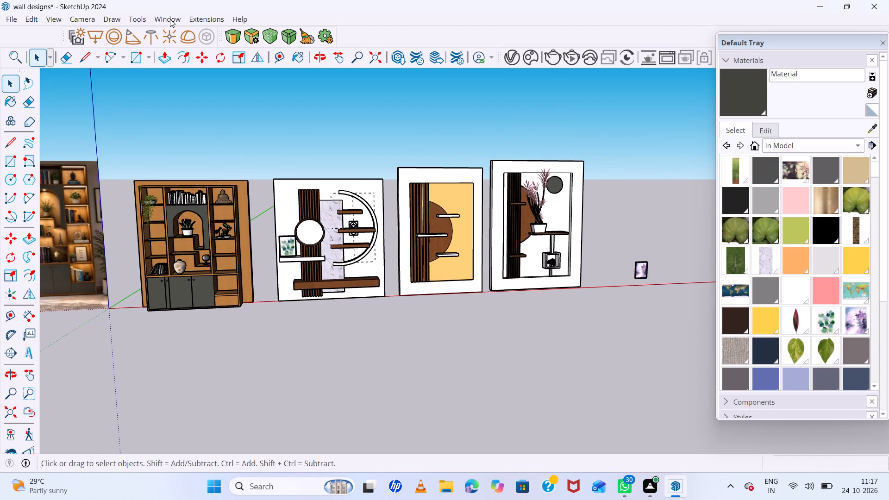
click(170, 19)
click(194, 108)
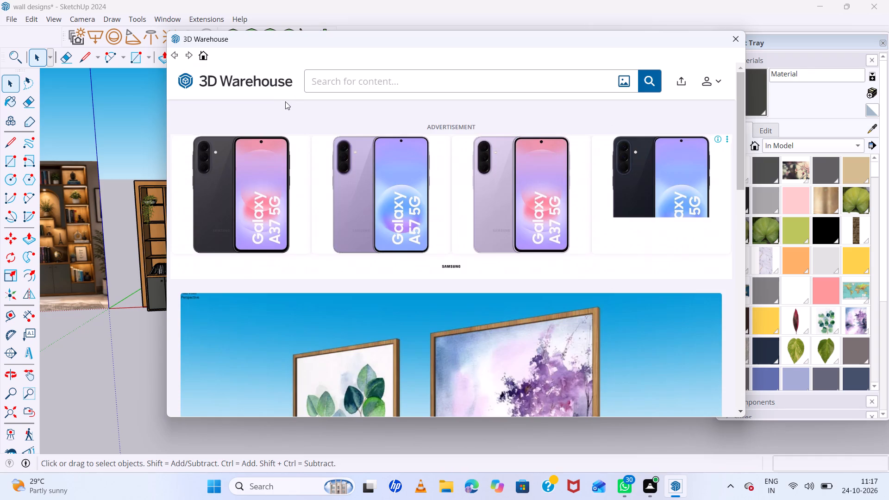
click(341, 75)
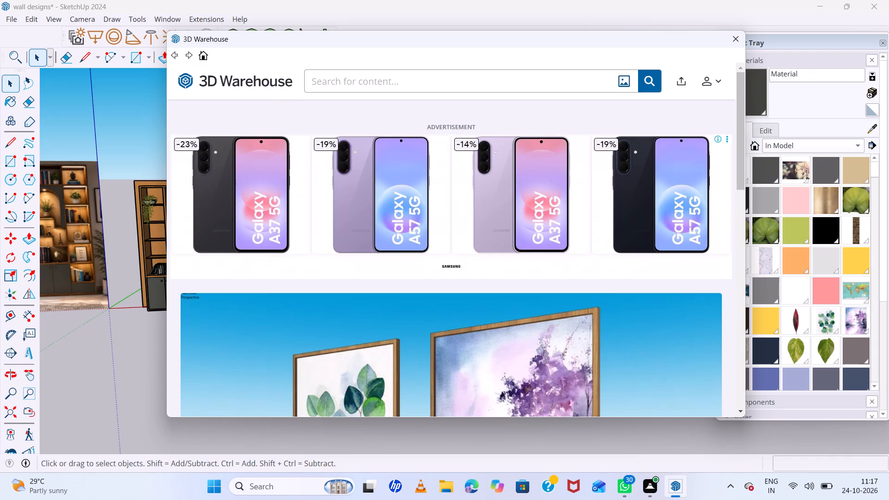
text(fra)
text(me)
key(Return)
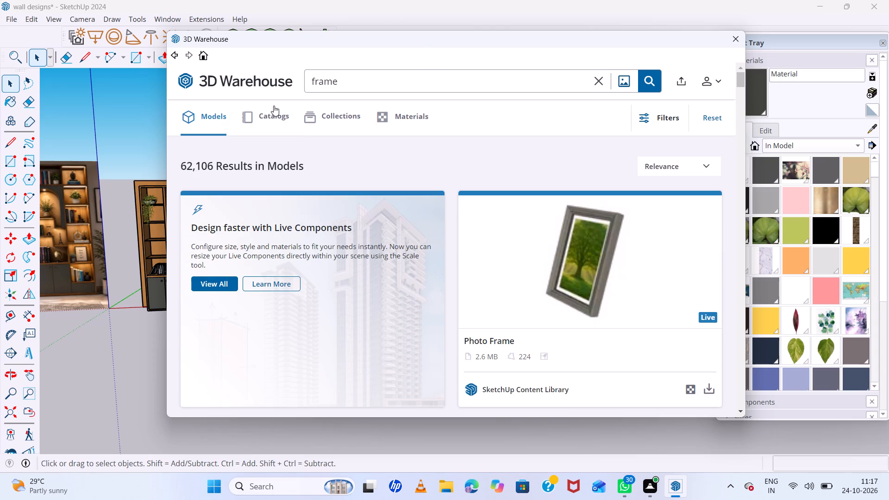
Look through the frame search results for a picture frame set suited to the shelves.
scroll(469, 298, down, 3)
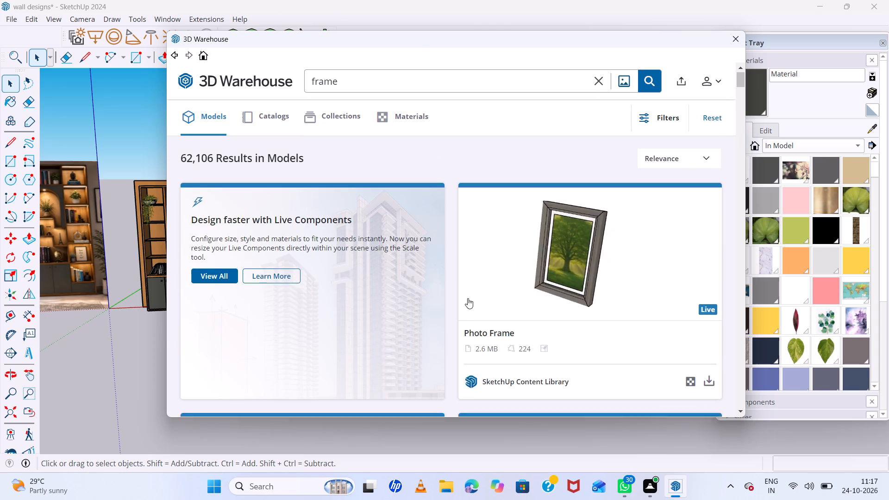
scroll(468, 298, down, 13)
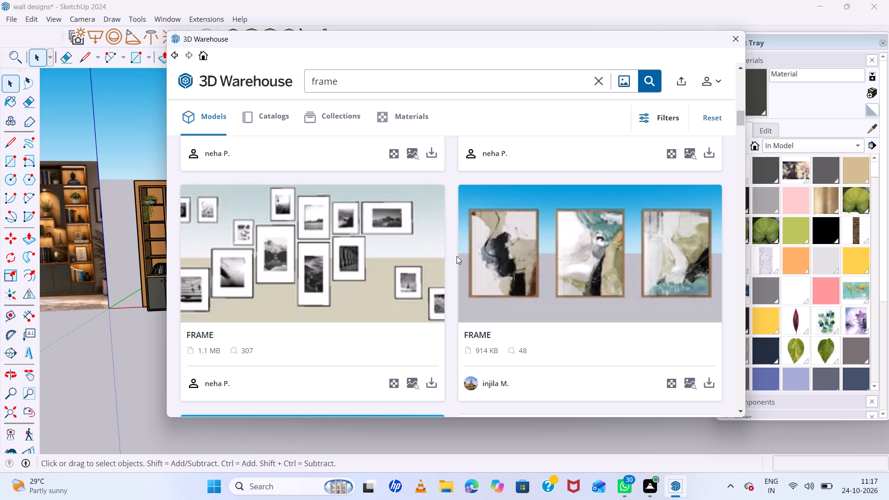
scroll(457, 256, down, 4)
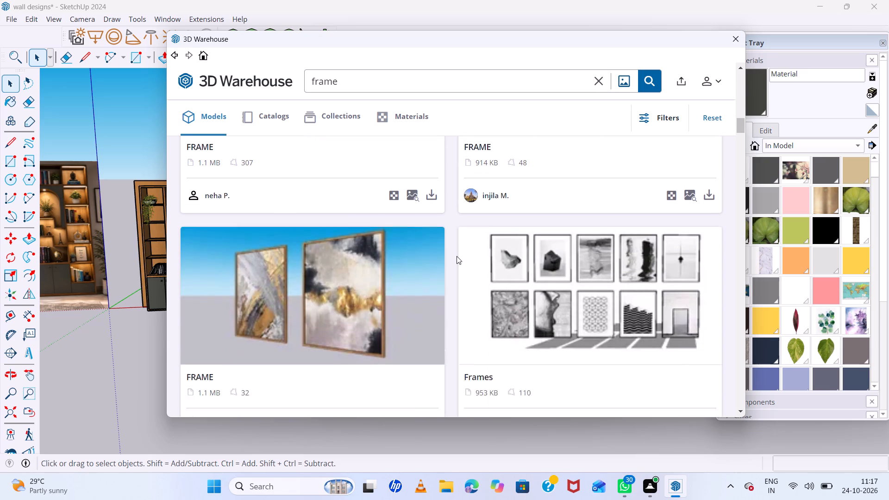
scroll(457, 256, down, 10)
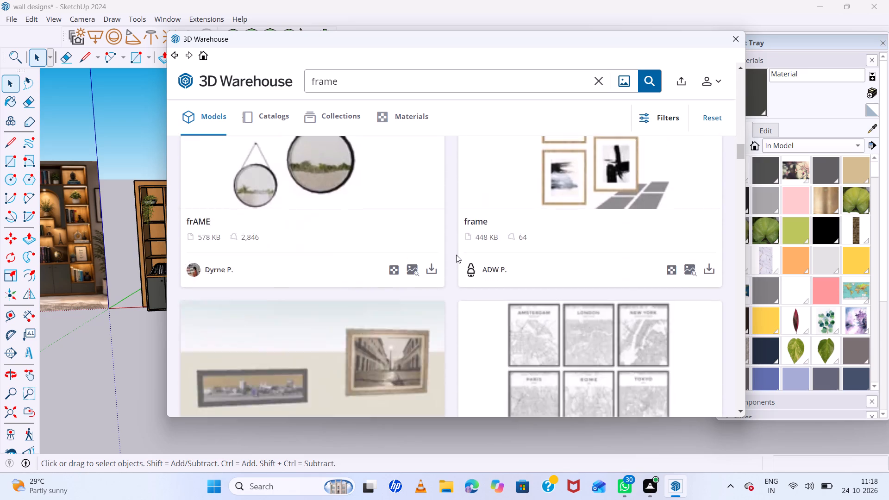
scroll(456, 255, down, 11)
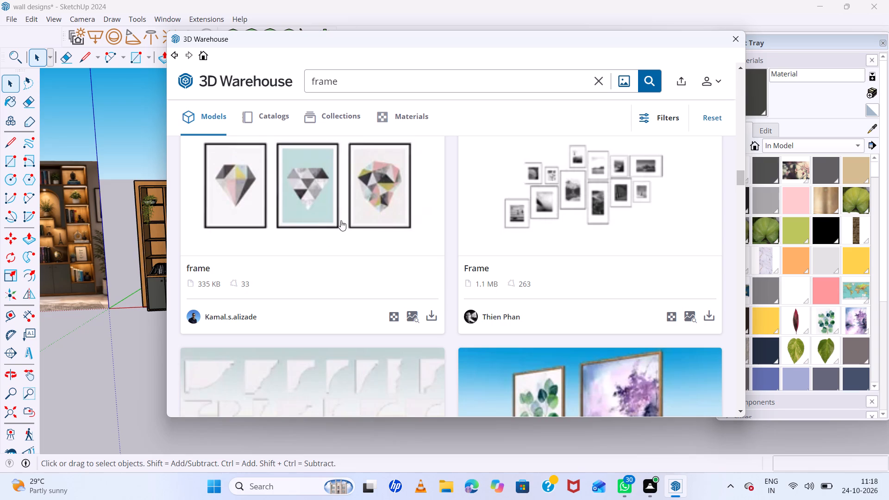
scroll(346, 220, down, 9)
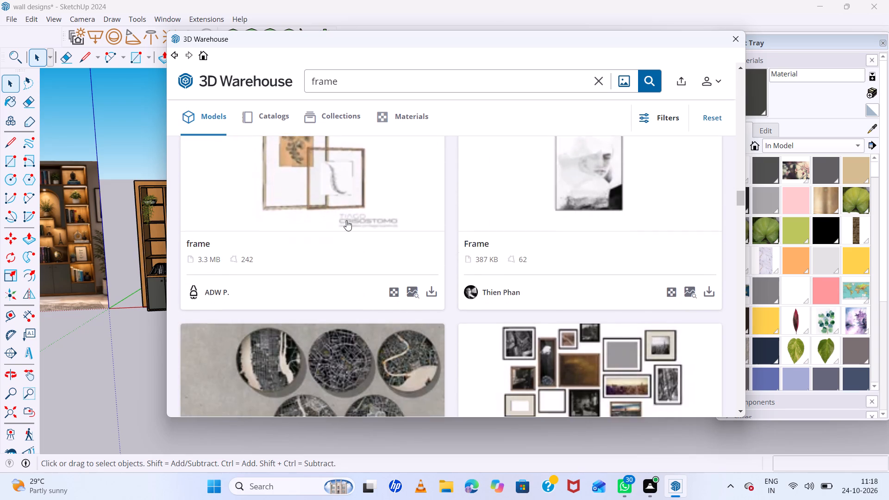
scroll(346, 220, down, 1)
scroll(346, 220, up, 7)
scroll(346, 220, down, 1)
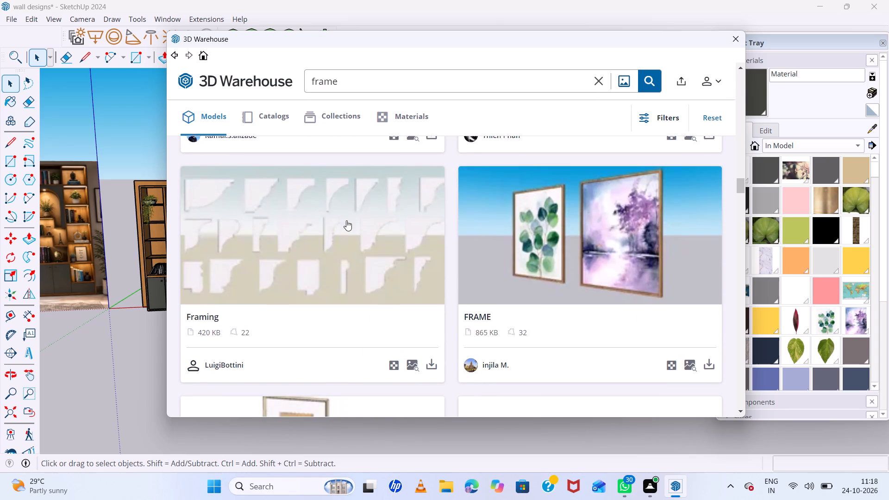
scroll(346, 220, down, 7)
scroll(346, 220, up, 3)
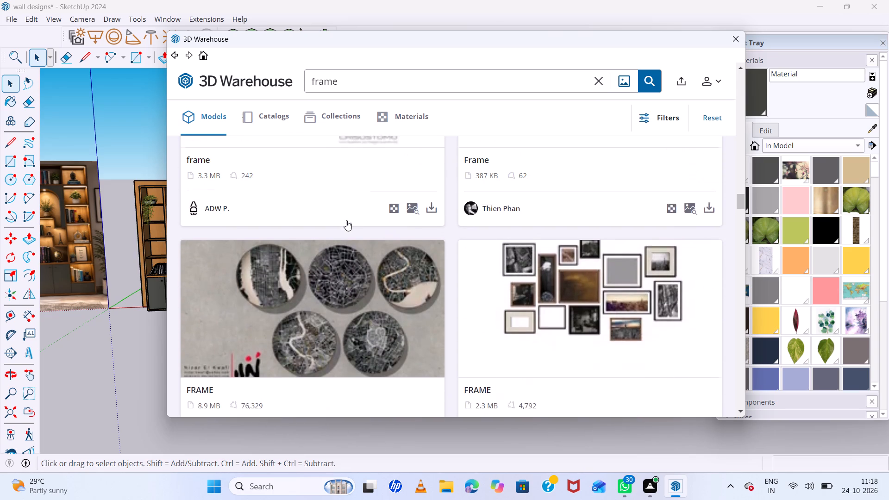
scroll(346, 220, down, 3)
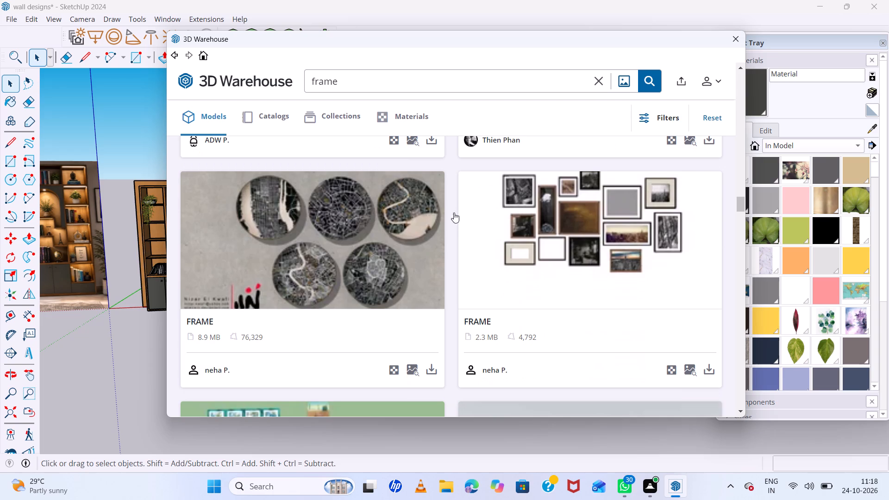
Download the FRAME gallery of mixed black and brown picture frames into the model and place it beyond the last wall design.
click(522, 215)
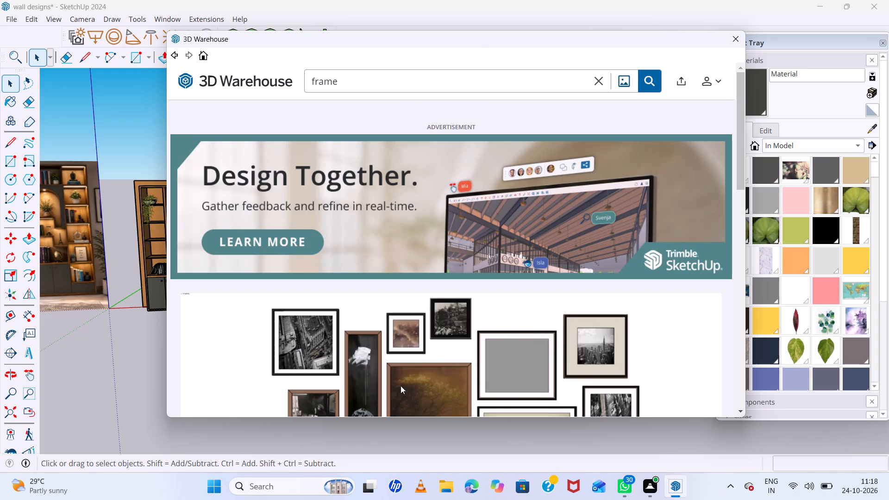
scroll(466, 359, down, 7)
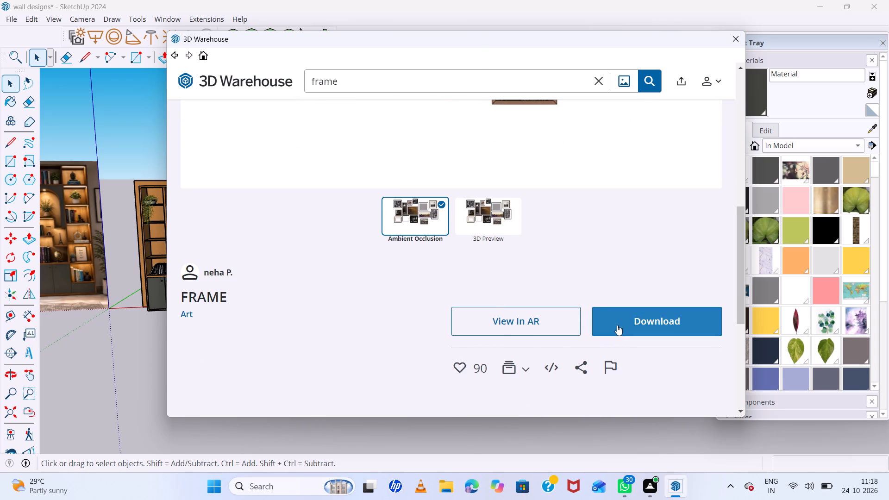
click(617, 325)
click(420, 240)
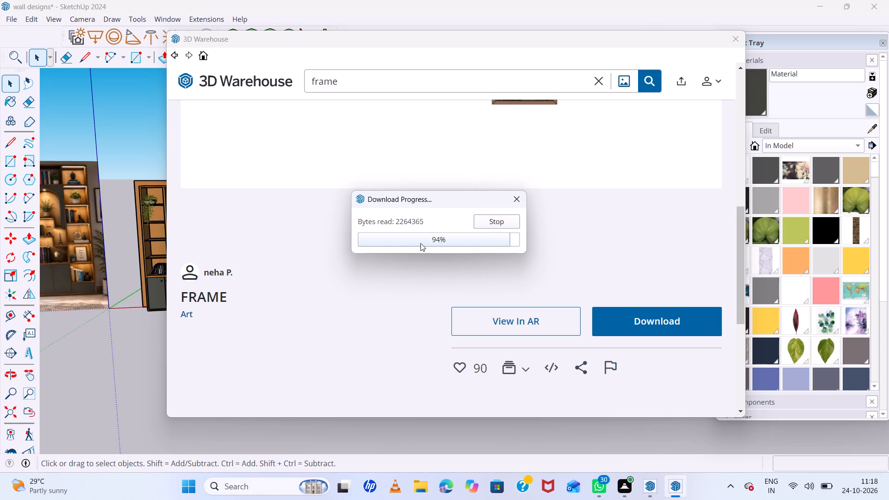
click(547, 269)
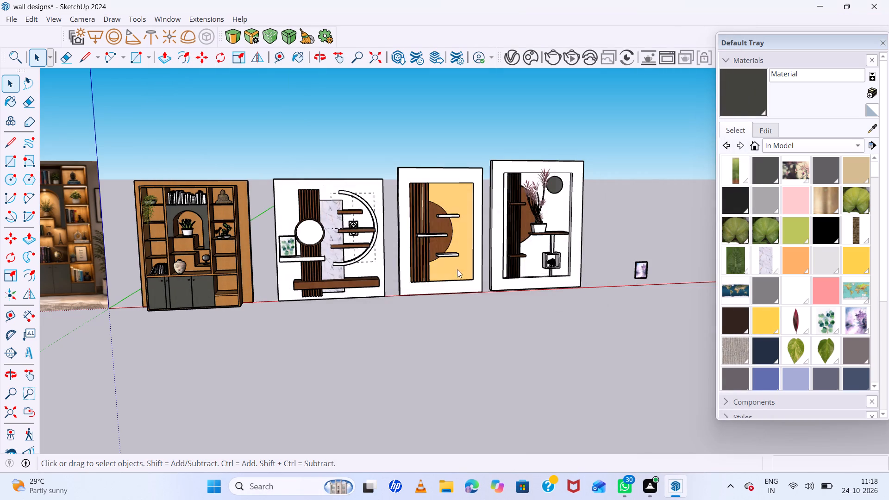
scroll(312, 263, down, 7)
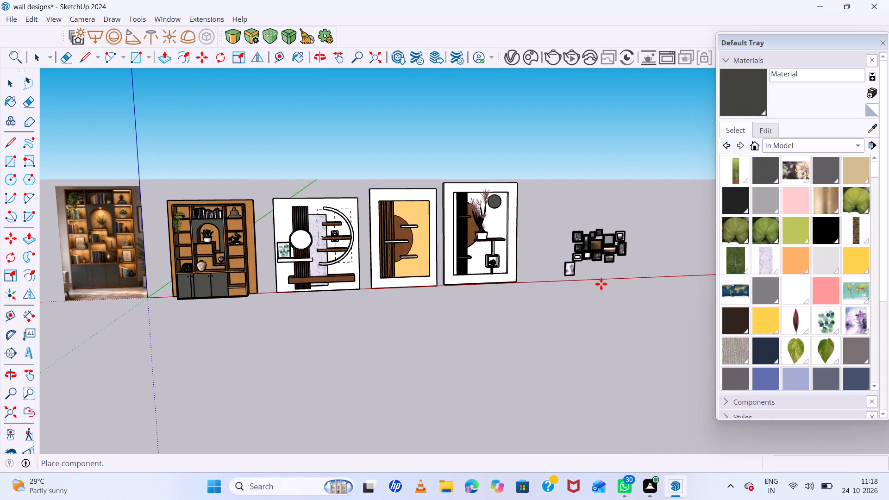
click(605, 294)
Explode the imported picture frame gallery and the group directly inside it.
scroll(619, 267, up, 12)
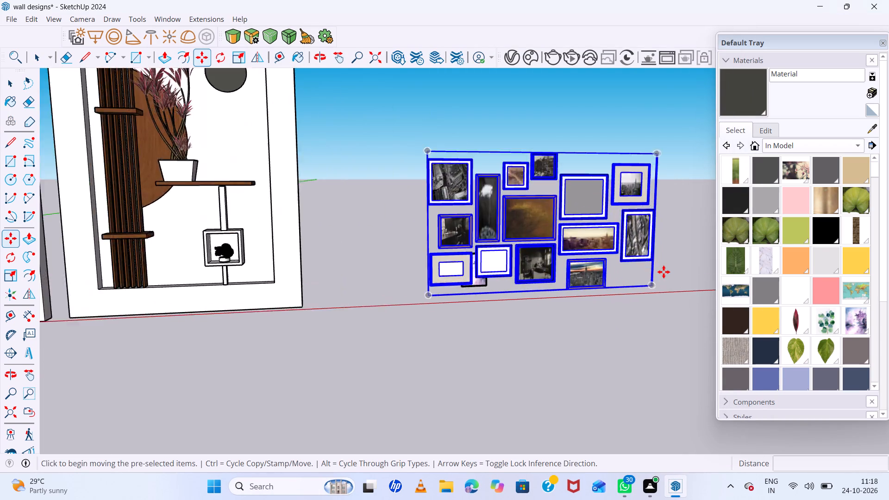
scroll(664, 272, up, 9)
middle_drag(662, 275, 638, 299)
scroll(640, 284, down, 12)
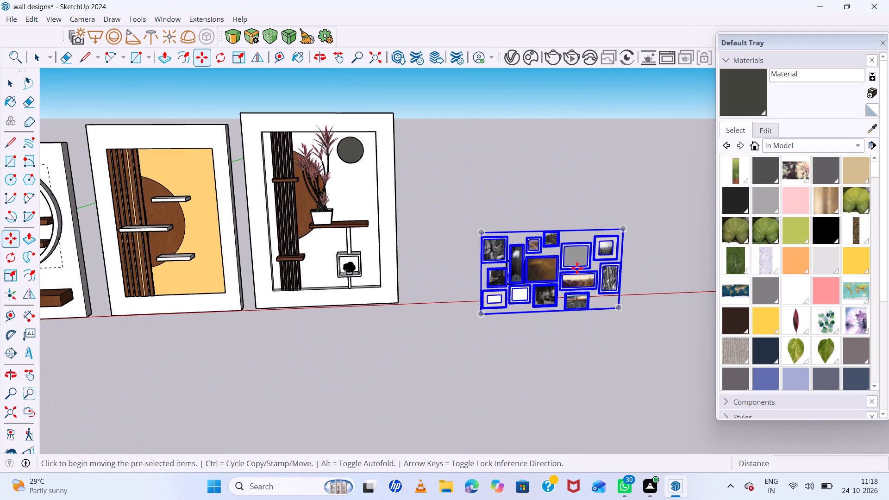
right_click(563, 274)
click(606, 96)
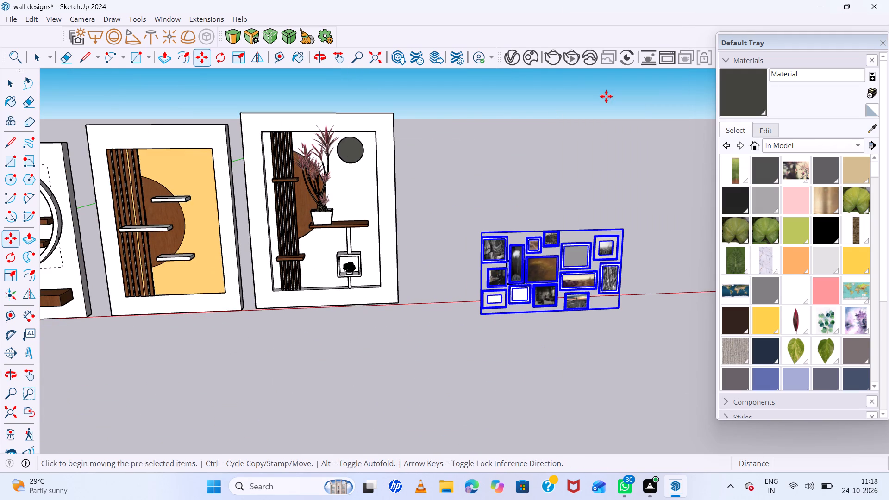
right_click(557, 271)
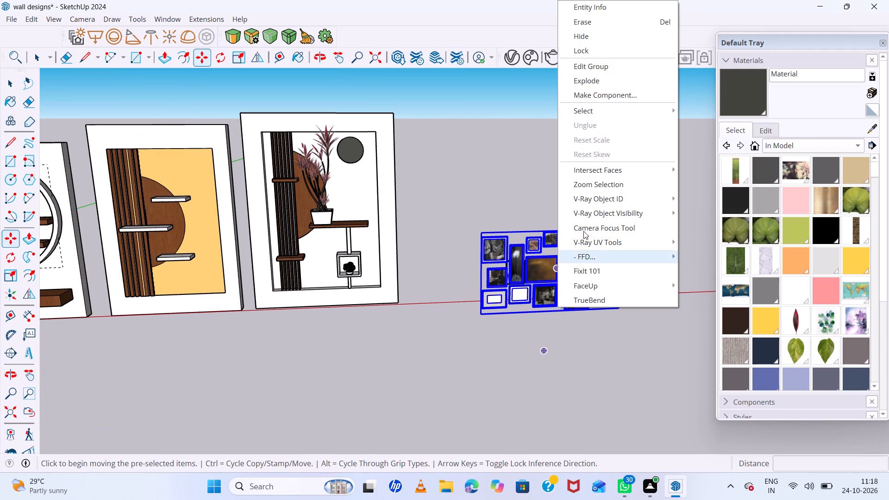
click(586, 80)
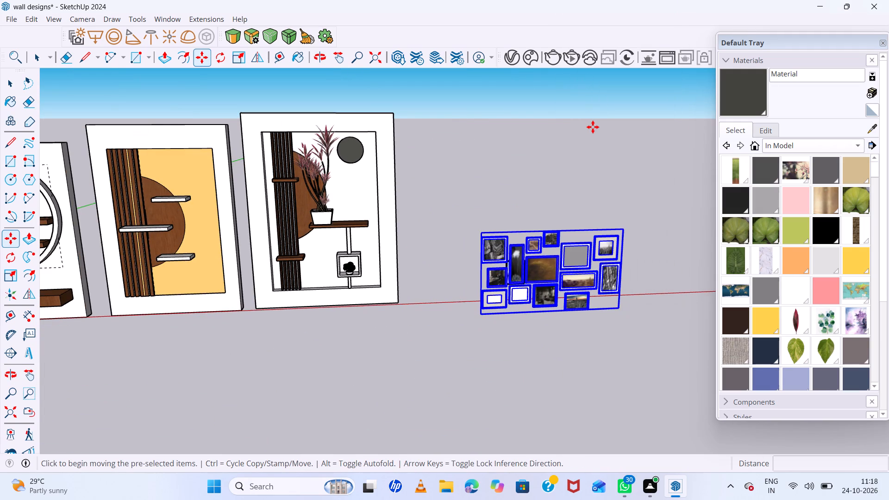
Explode the remaining group that holds the gallery together so each picture frame is separate, and deselect.
key(space)
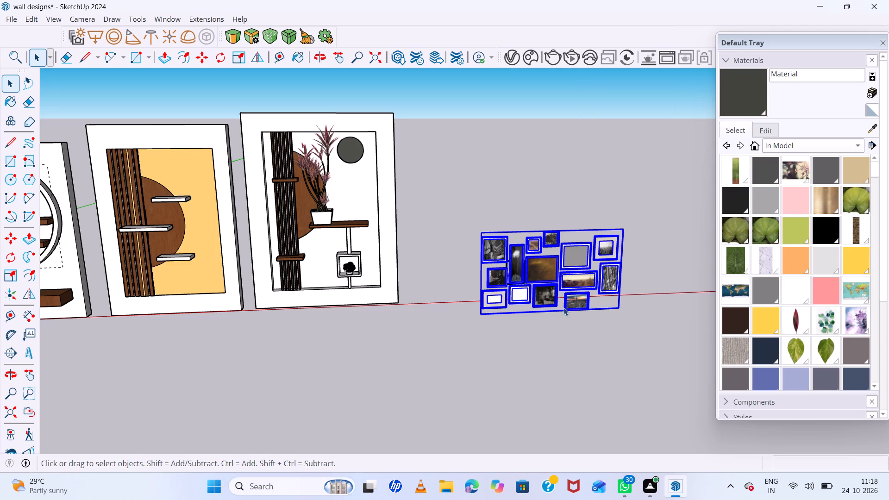
click(544, 294)
scroll(568, 278, up, 4)
click(590, 264)
click(660, 263)
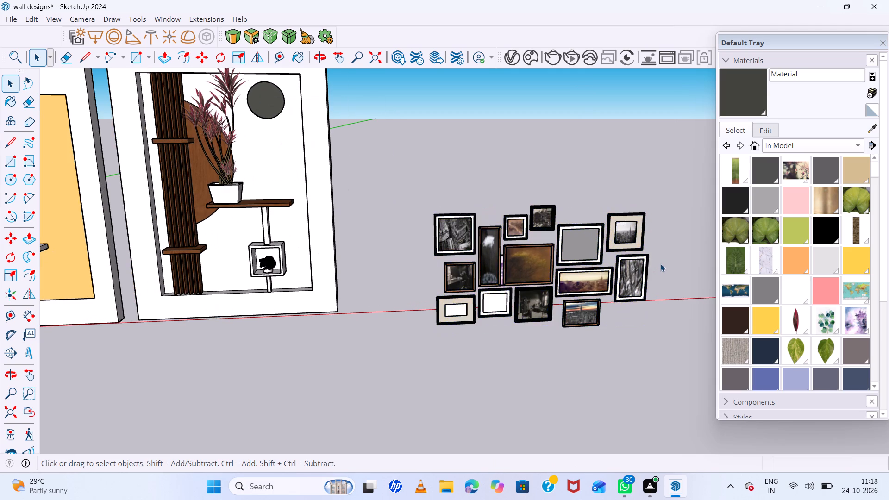
scroll(660, 263, up, 5)
click(594, 266)
right_click(580, 268)
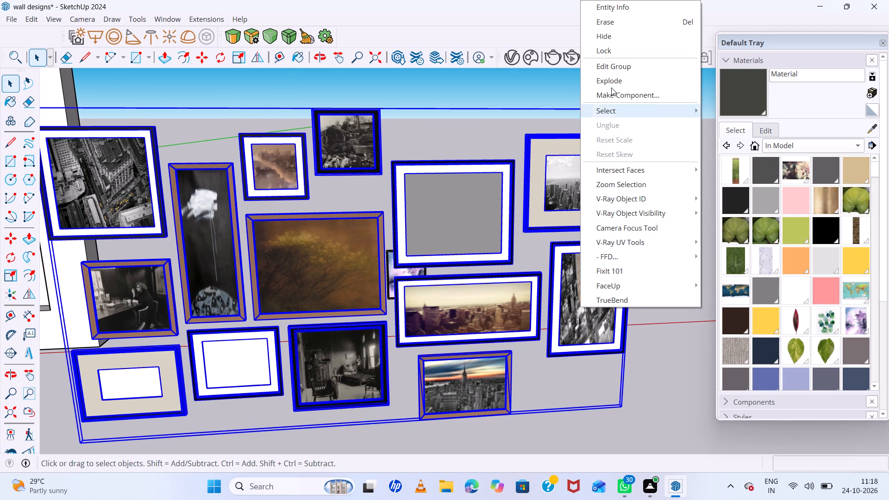
click(611, 80)
click(671, 229)
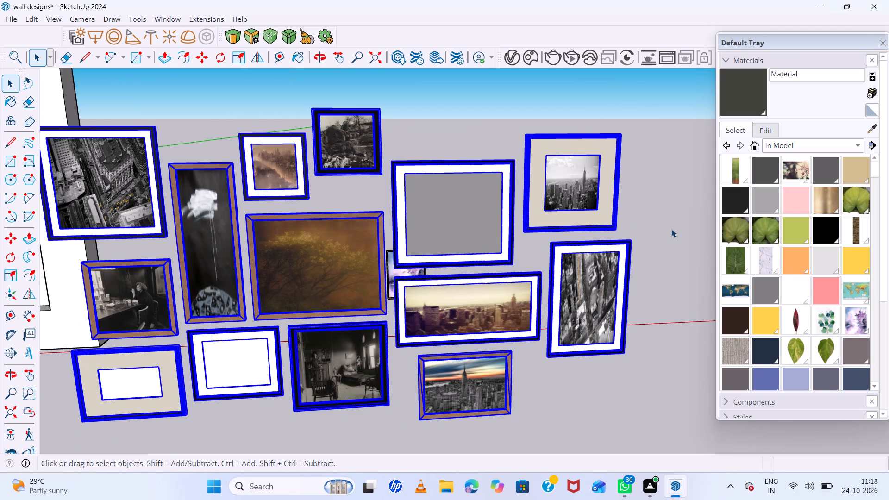
Move the black-framed photo of a furnished room by its lower corner onto the bookcase shelf beside the globe, in the right-hand column.
scroll(439, 259, down, 12)
scroll(344, 301, up, 10)
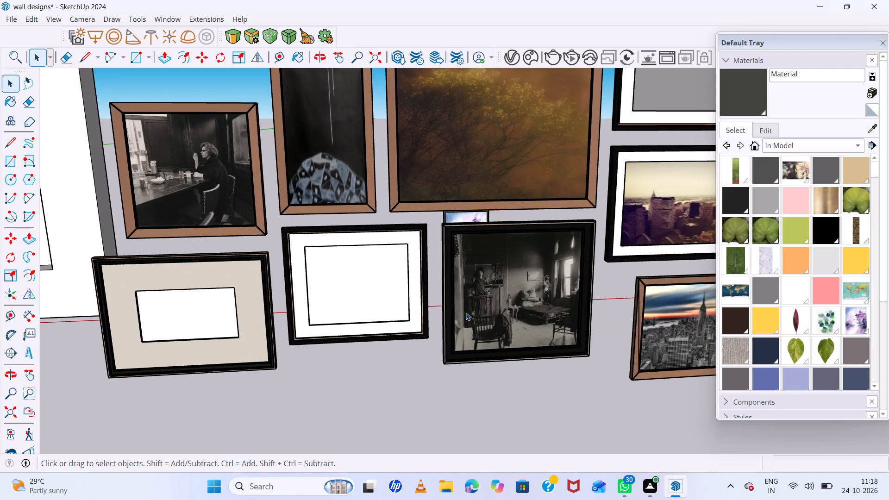
scroll(472, 296, down, 6)
click(508, 307)
double_click(508, 306)
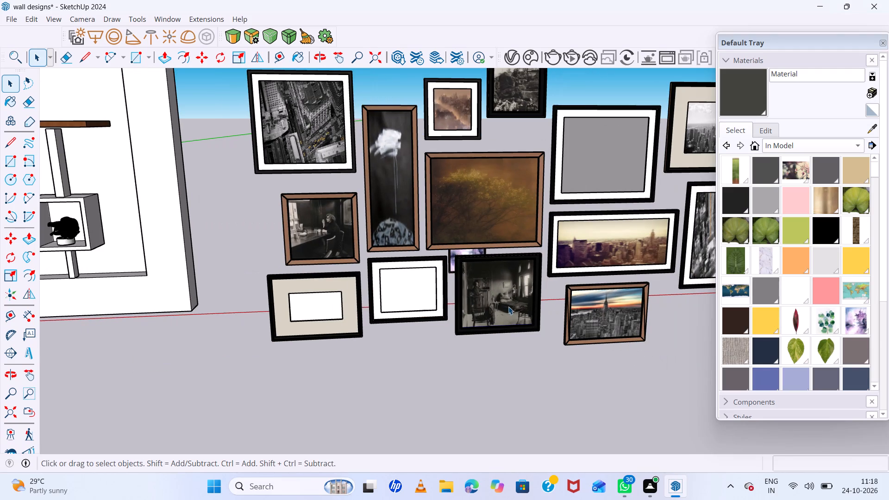
click(526, 395)
click(474, 287)
click(499, 298)
drag(538, 288, 459, 354)
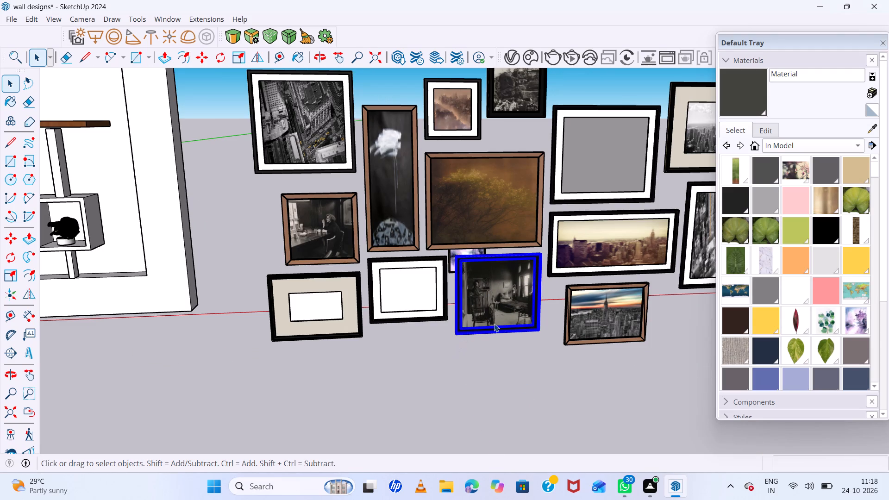
key(m)
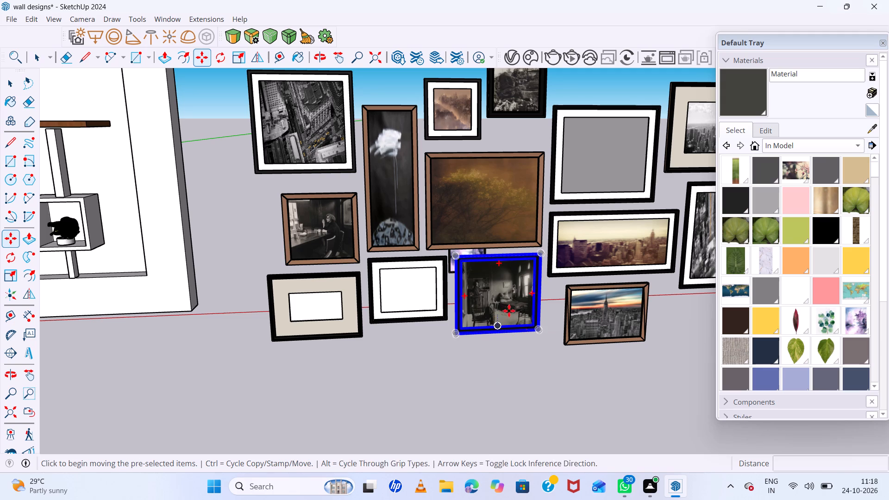
click(538, 332)
scroll(390, 398, down, 12)
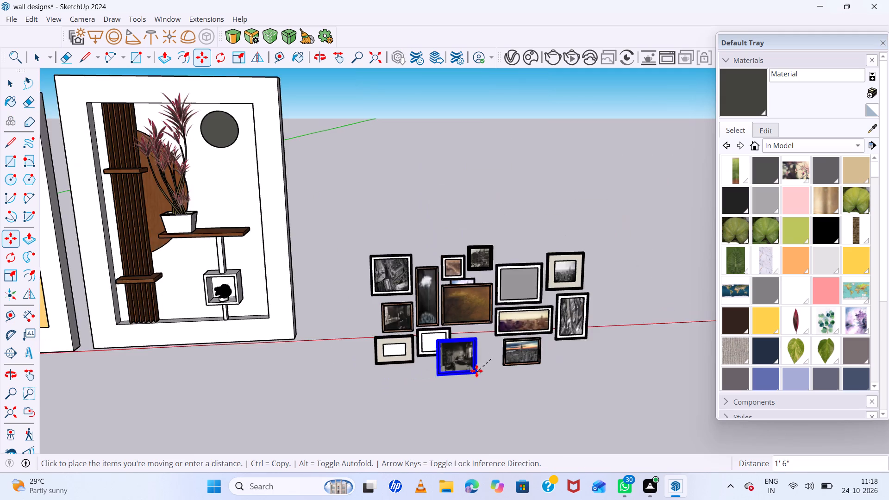
scroll(476, 371, down, 19)
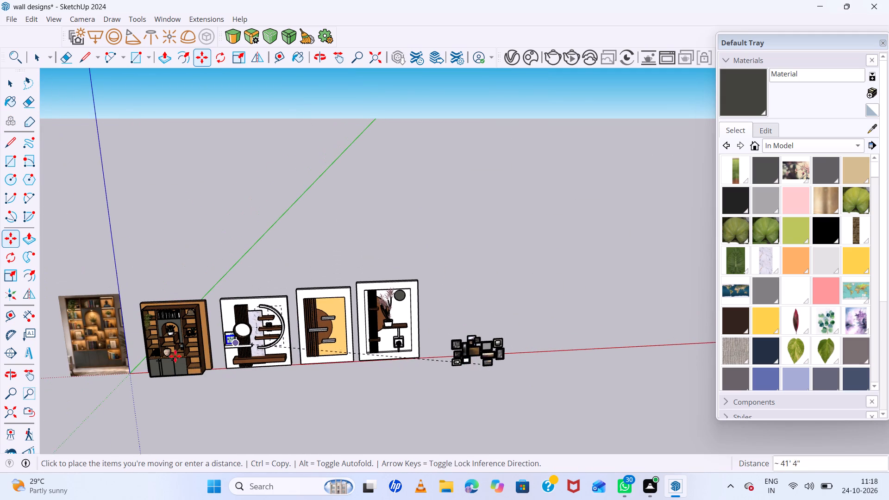
scroll(172, 356, up, 20)
scroll(172, 356, up, 8)
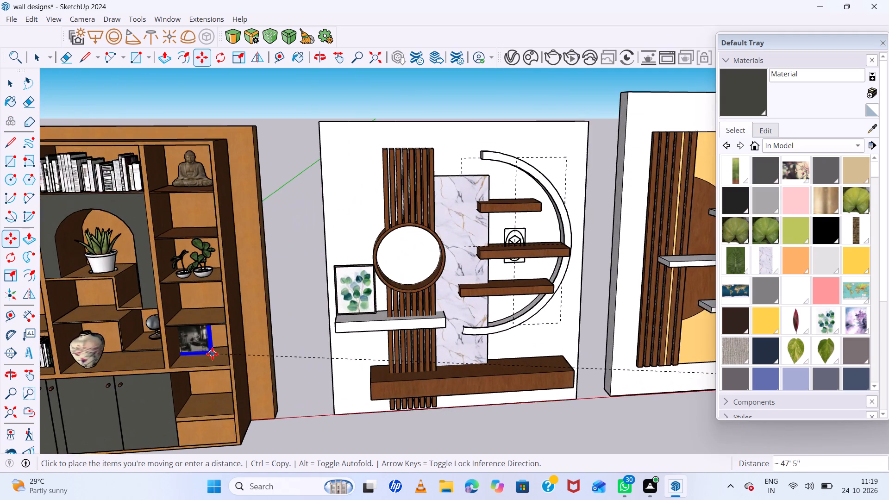
middle_drag(212, 354, 276, 336)
middle_click(277, 336)
scroll(201, 369, up, 11)
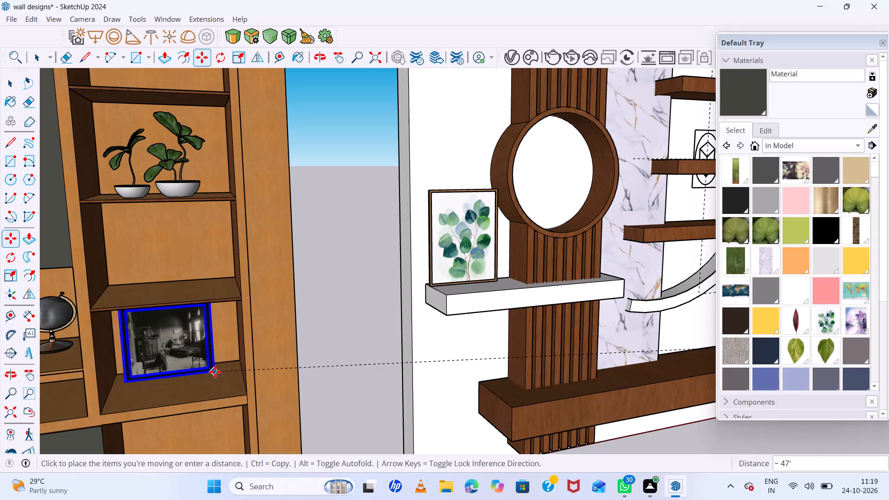
click(221, 381)
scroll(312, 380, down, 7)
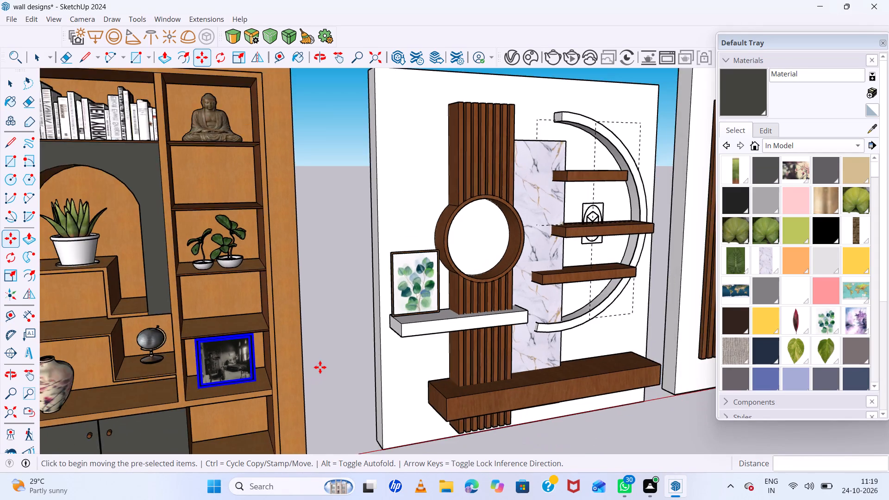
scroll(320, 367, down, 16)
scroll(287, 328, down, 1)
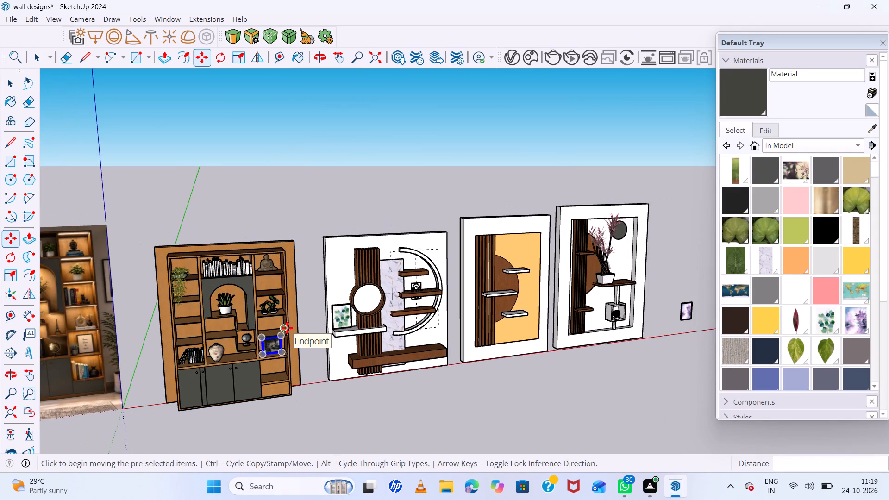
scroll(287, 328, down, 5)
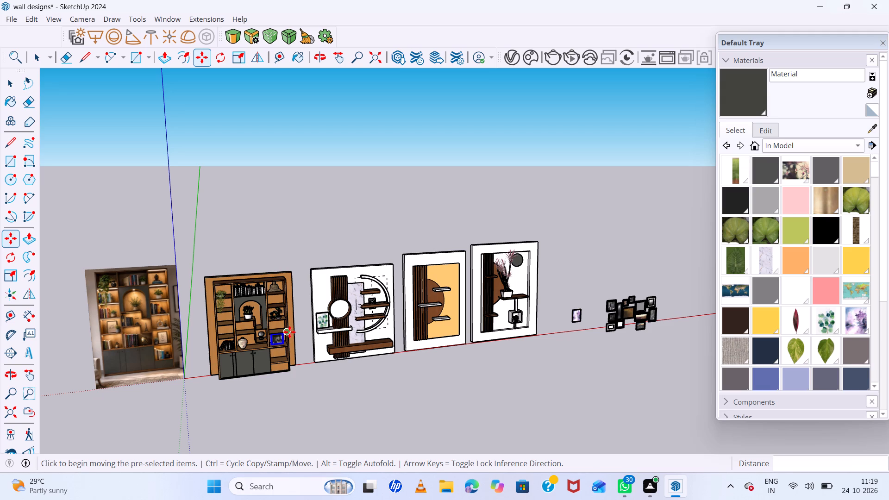
Deselect the placed photo frame and look over the bookcase and wall designs for shelves still lacking decoration.
scroll(314, 344, down, 5)
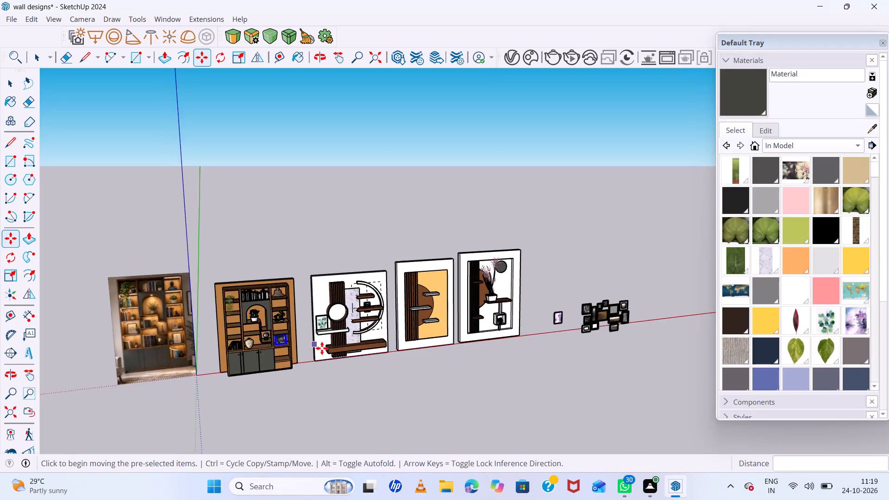
middle_drag(376, 366, 335, 362)
key(space)
click(350, 372)
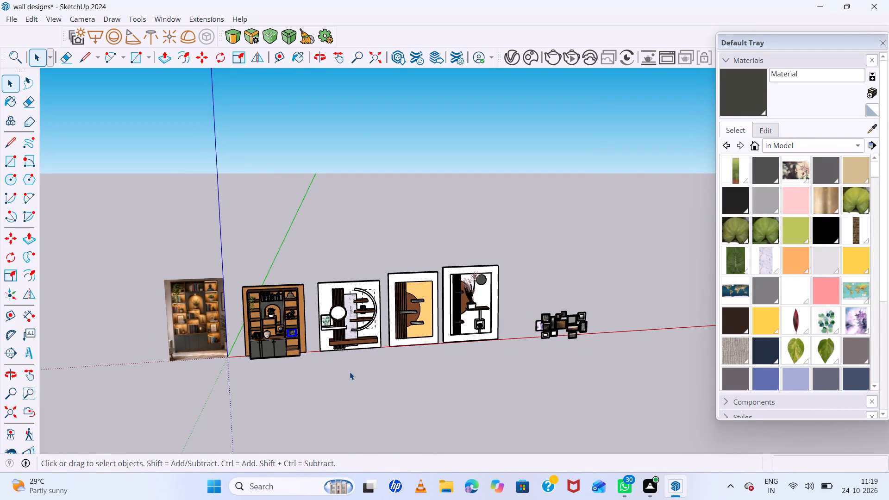
scroll(263, 339, up, 20)
scroll(263, 339, up, 5)
middle_drag(352, 333, 344, 317)
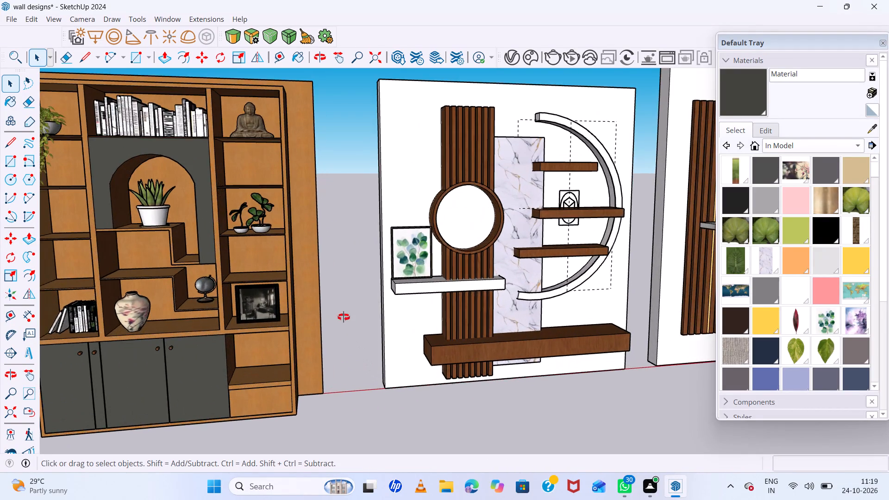
middle_drag(344, 317, 279, 291)
middle_click(279, 291)
scroll(279, 292, up, 1)
scroll(323, 304, down, 19)
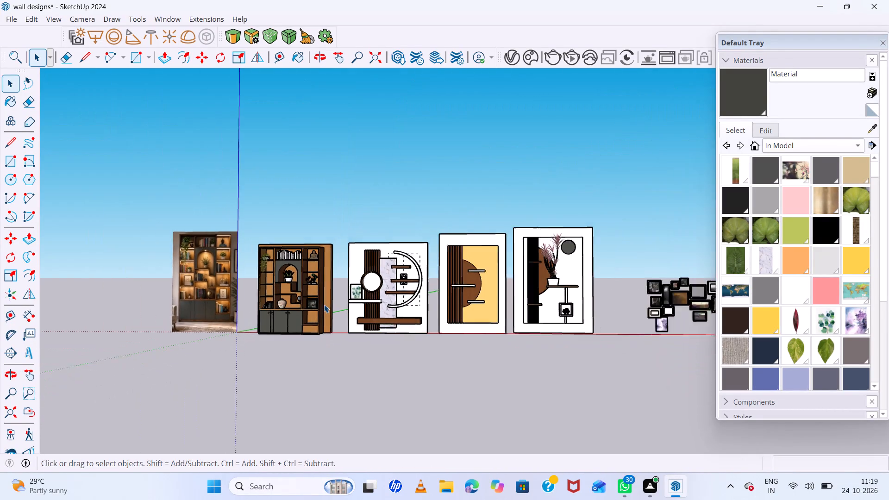
scroll(627, 340, up, 6)
scroll(479, 265, down, 6)
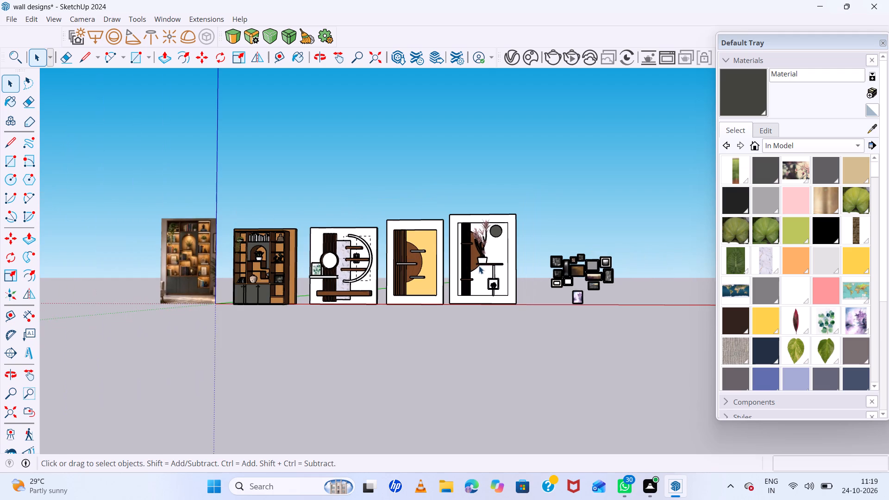
middle_drag(481, 271, 498, 309)
scroll(244, 248, up, 6)
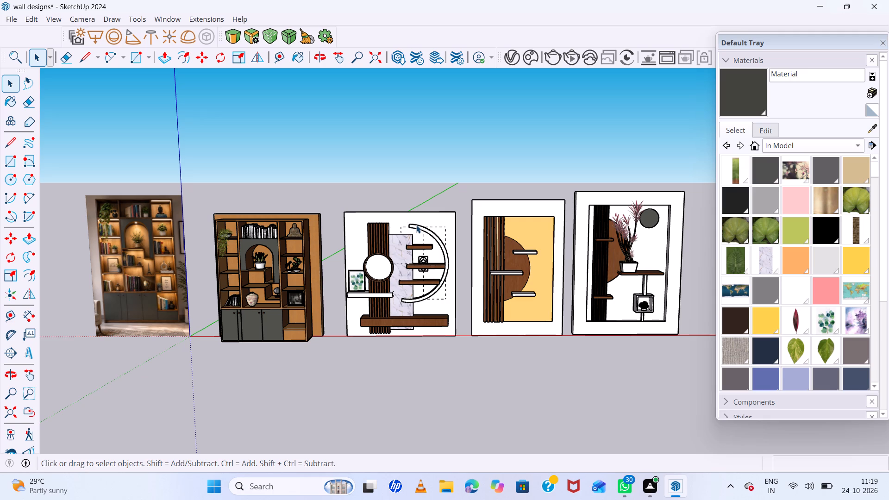
scroll(416, 225, down, 12)
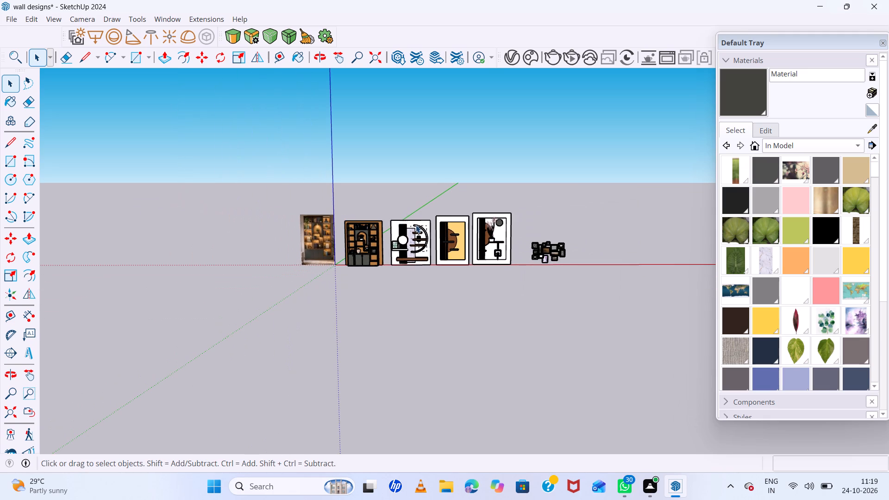
scroll(416, 225, up, 4)
scroll(416, 225, down, 4)
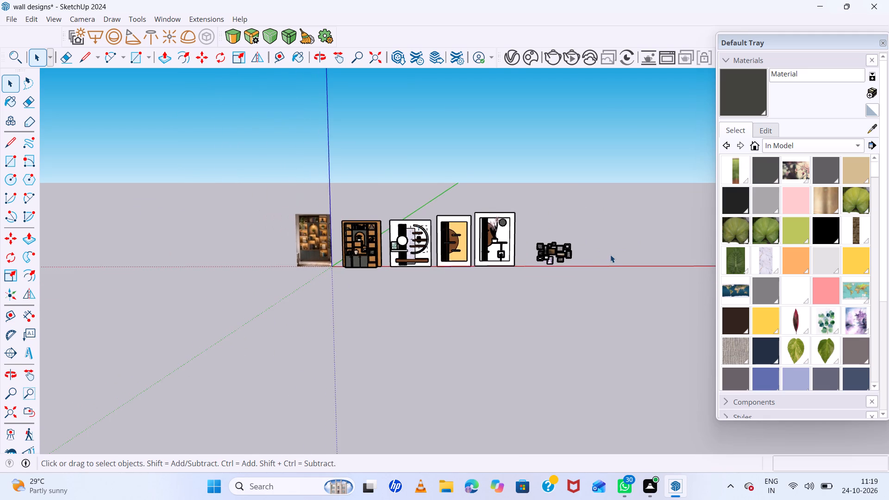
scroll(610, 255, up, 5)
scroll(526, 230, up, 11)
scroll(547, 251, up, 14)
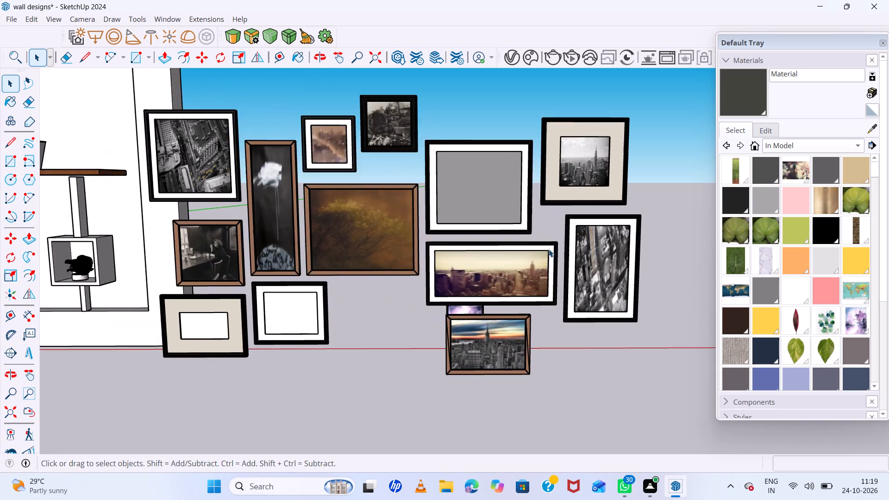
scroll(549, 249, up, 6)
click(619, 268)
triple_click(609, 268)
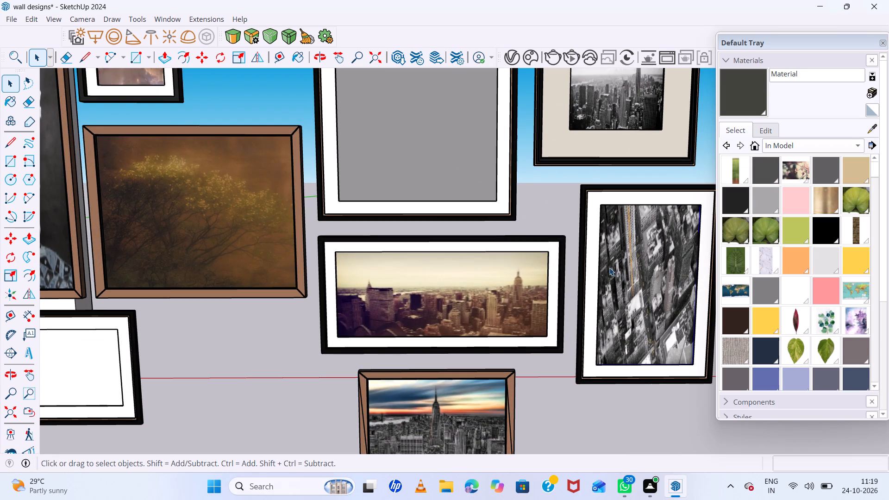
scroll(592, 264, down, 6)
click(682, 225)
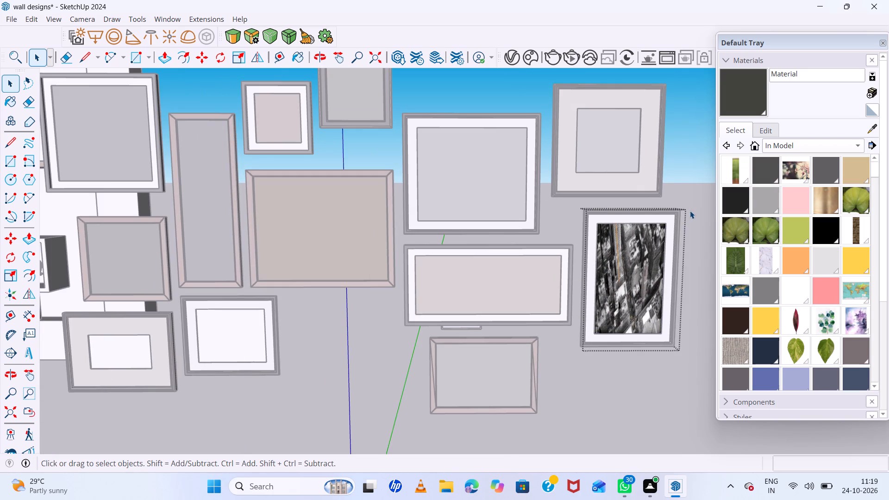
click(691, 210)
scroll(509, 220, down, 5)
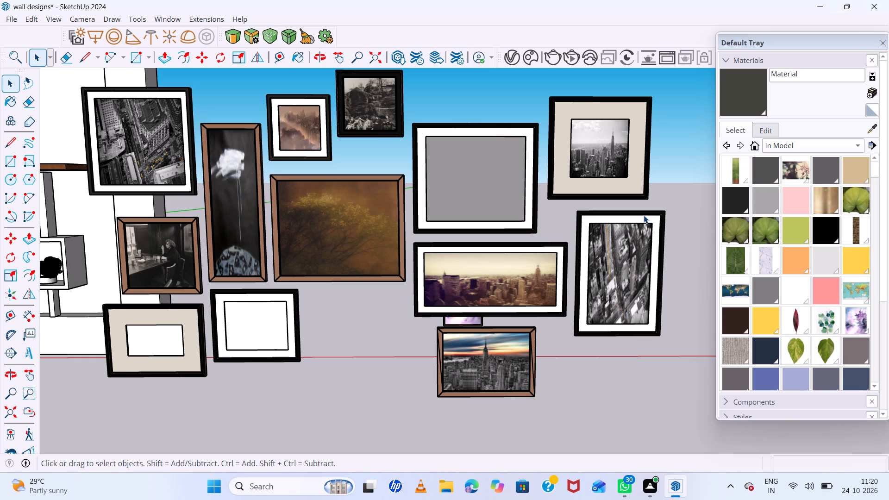
Move the black-framed aerial city photo by its lower corner from the gallery to the upper shelf of the yellow-panelled wall design.
click(639, 245)
drag(676, 200, 577, 341)
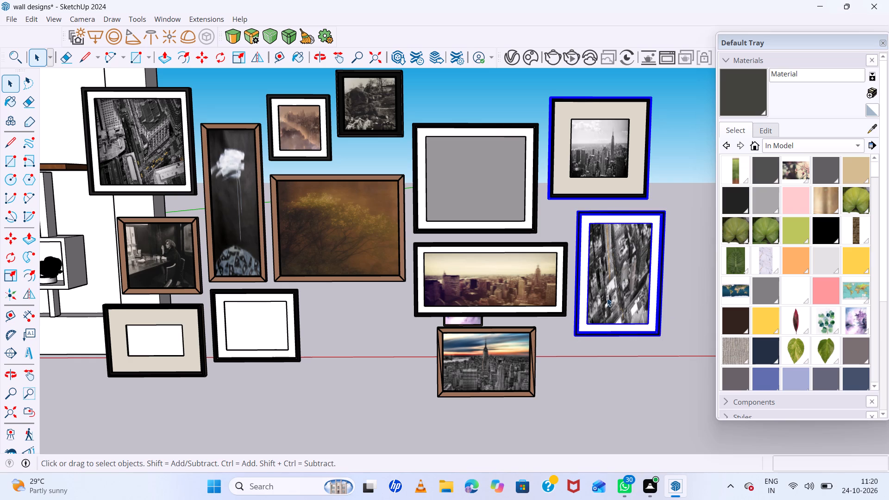
drag(672, 207, 570, 351)
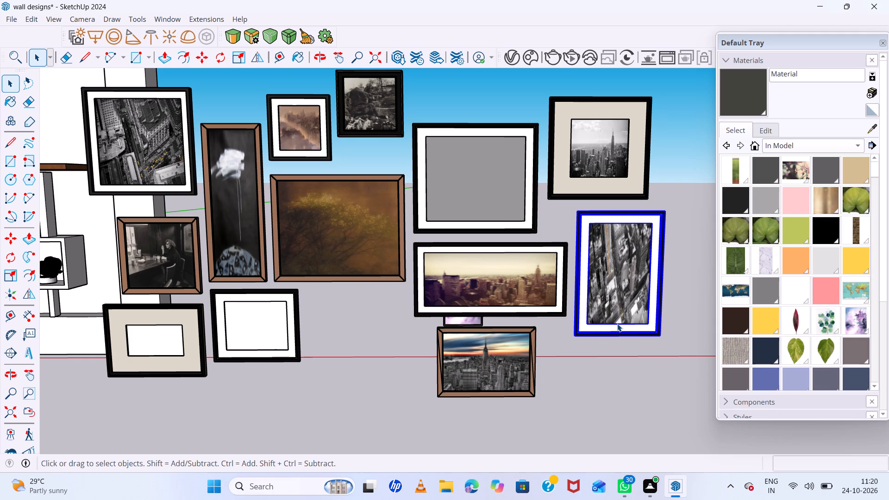
key(m)
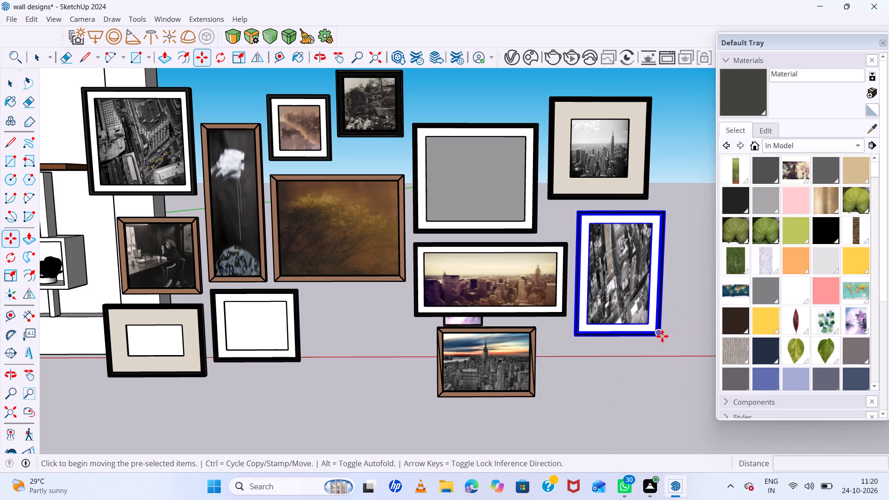
click(662, 336)
scroll(487, 390, down, 17)
scroll(574, 355, down, 4)
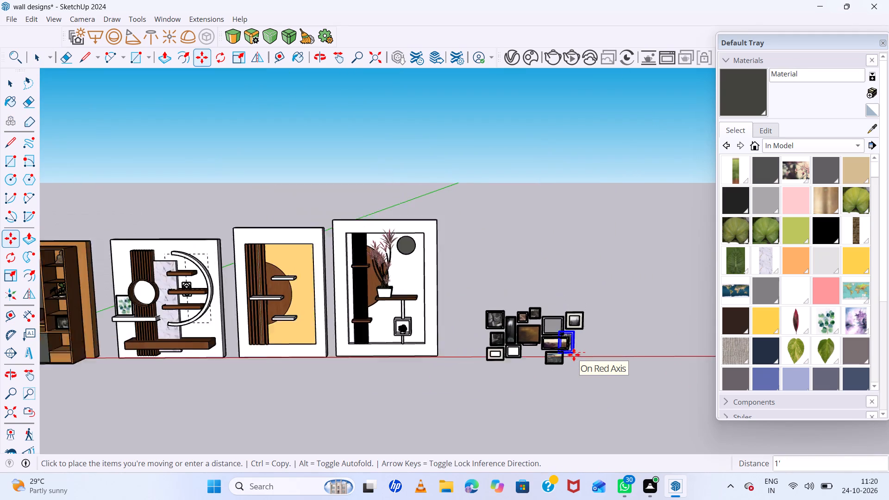
scroll(574, 355, down, 3)
scroll(316, 319, up, 5)
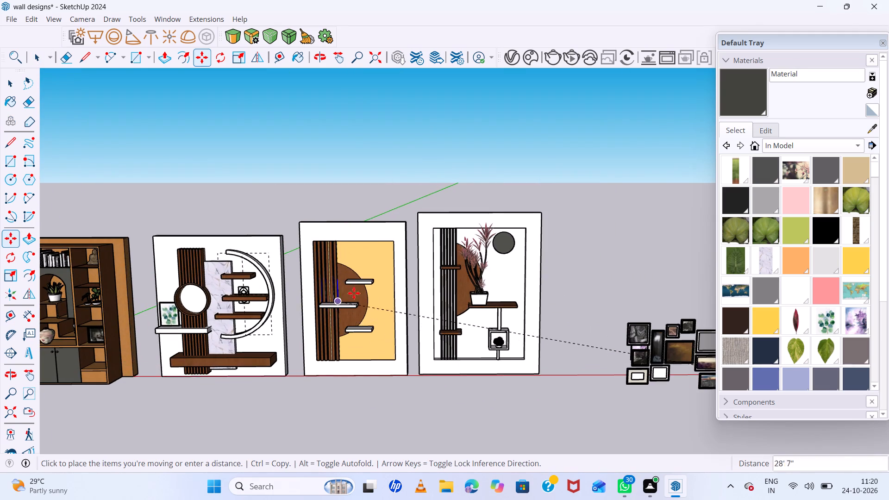
scroll(355, 292, up, 12)
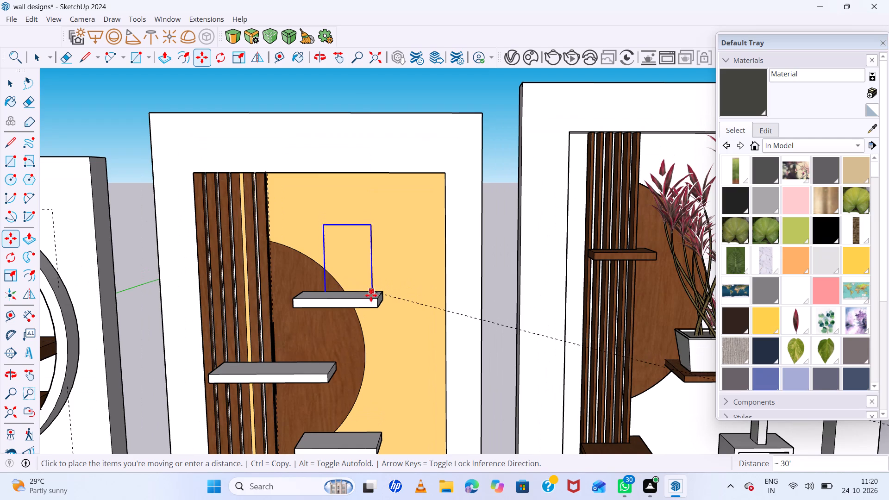
click(375, 296)
Move the aerial city photo by its lower corner back in depth onto the upper shelf of the yellow-panelled design.
scroll(312, 266, up, 5)
middle_drag(277, 263, 324, 273)
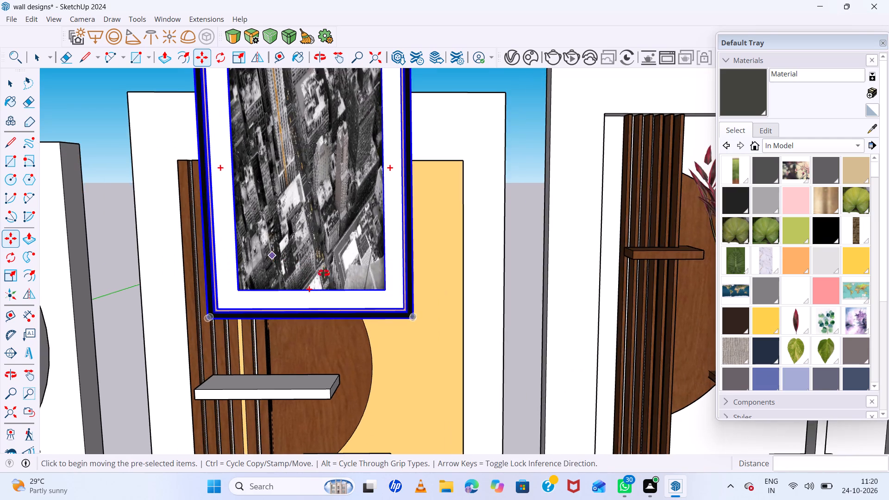
middle_drag(324, 273, 576, 276)
middle_click(577, 276)
scroll(478, 245, down, 5)
scroll(426, 312, up, 6)
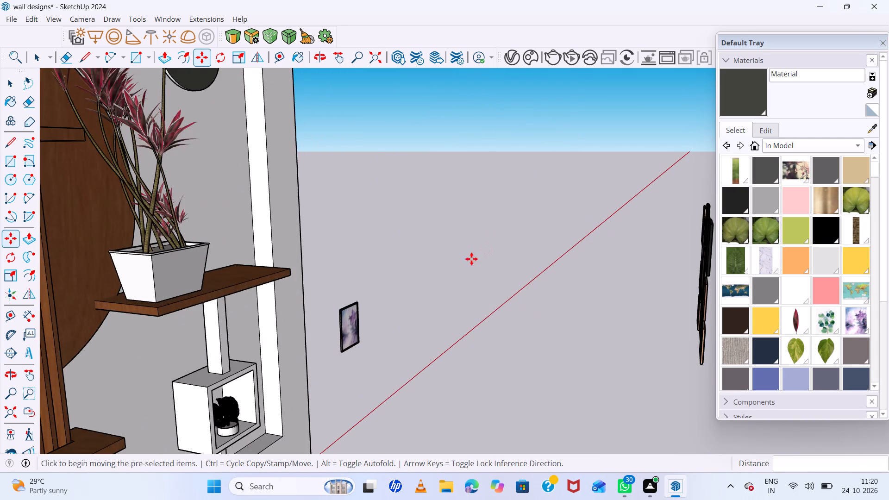
scroll(471, 259, down, 5)
scroll(514, 206, up, 5)
click(513, 206)
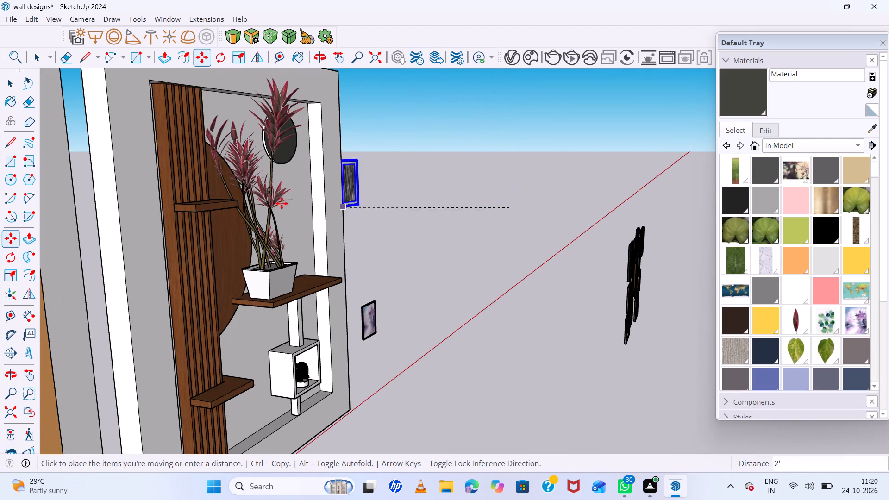
scroll(250, 203, down, 12)
scroll(163, 228, up, 10)
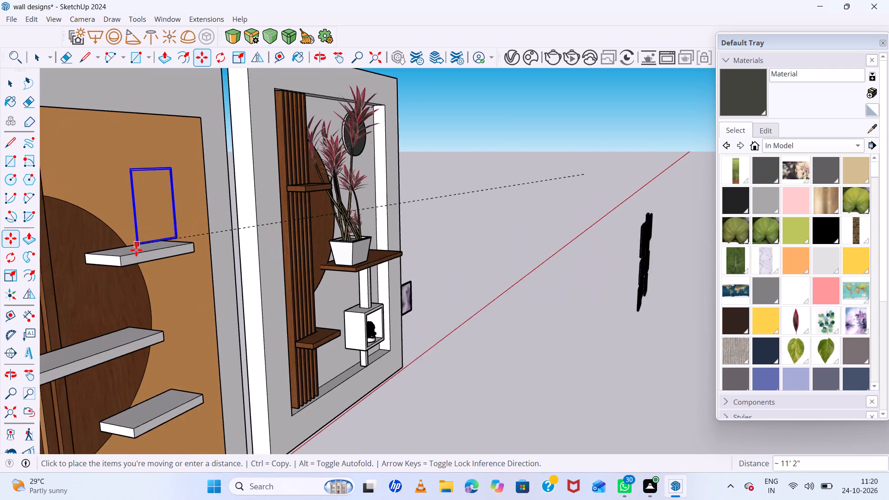
click(129, 256)
Shift the aerial city photo by its front lower corner farther inward along the upper shelf's top surface.
scroll(225, 239, up, 6)
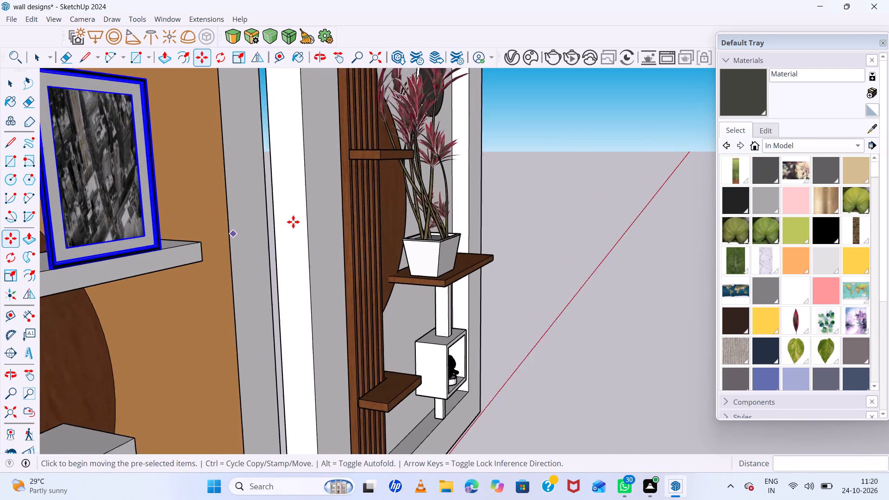
scroll(296, 224, down, 9)
middle_drag(547, 310, 228, 356)
scroll(173, 204, up, 5)
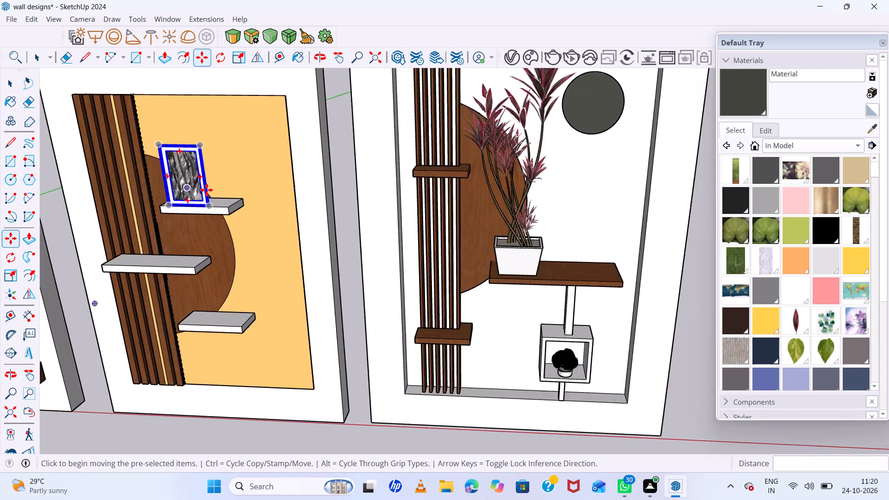
scroll(207, 190, up, 17)
middle_click(208, 215)
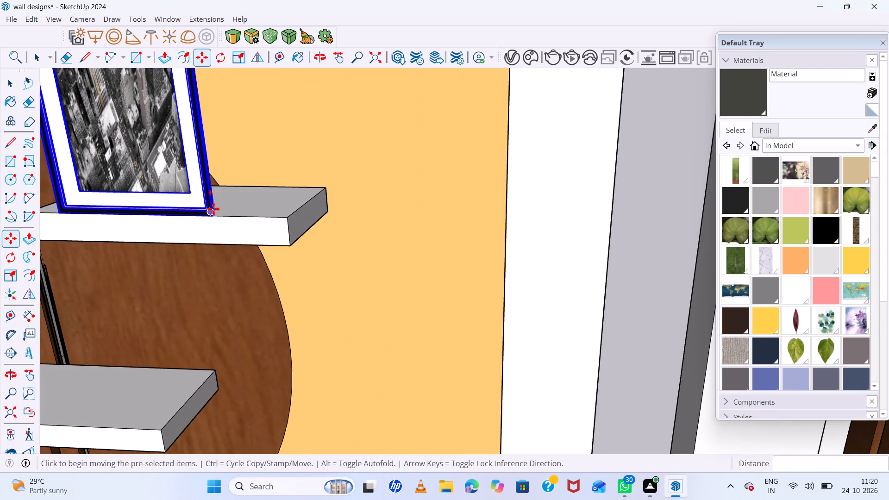
click(213, 209)
click(248, 185)
scroll(238, 216, down, 12)
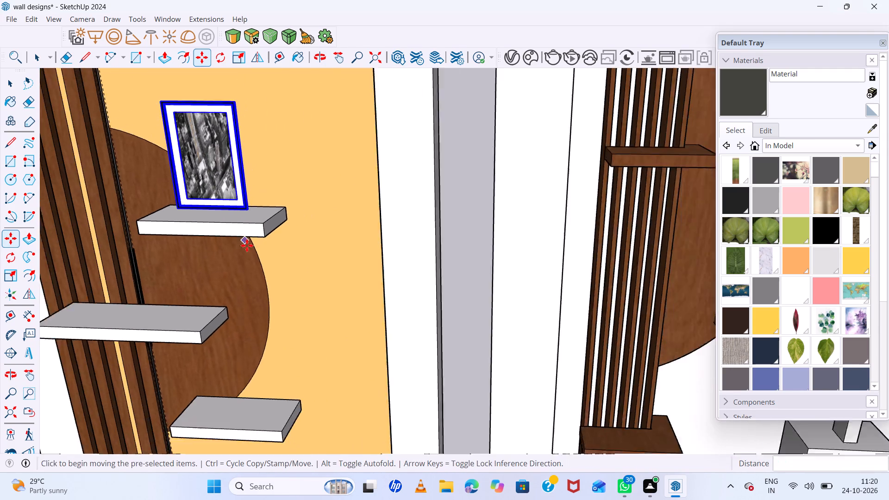
scroll(256, 258, down, 5)
middle_drag(301, 314, 345, 236)
middle_click(346, 234)
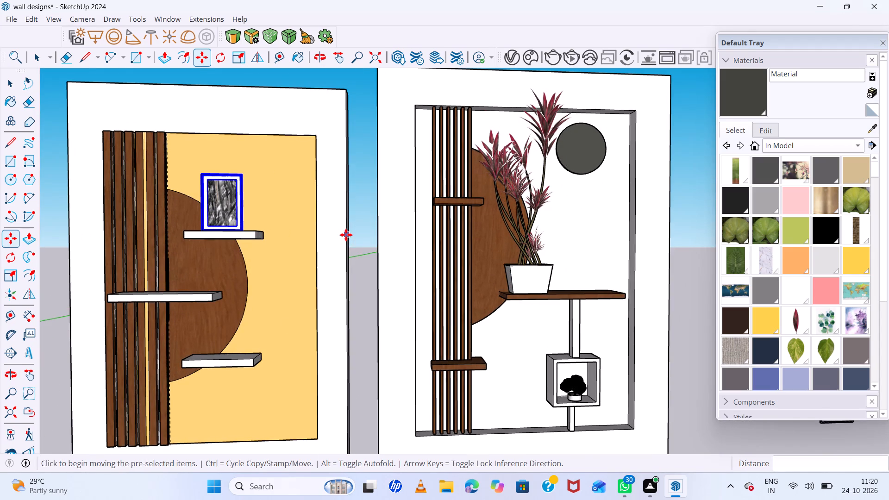
Deselect the photo frame and examine the wall designs alongside the remaining gallery frames for further decoration.
scroll(322, 269, down, 16)
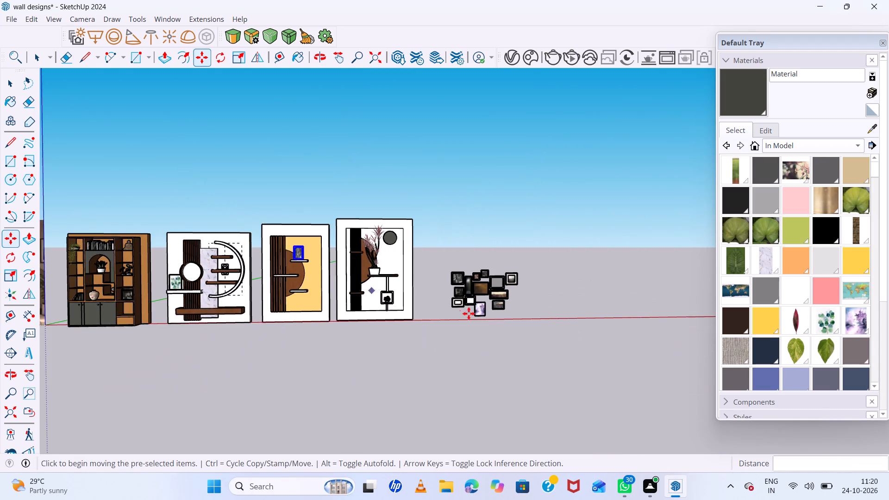
scroll(478, 316, up, 5)
scroll(518, 302, up, 6)
key(space)
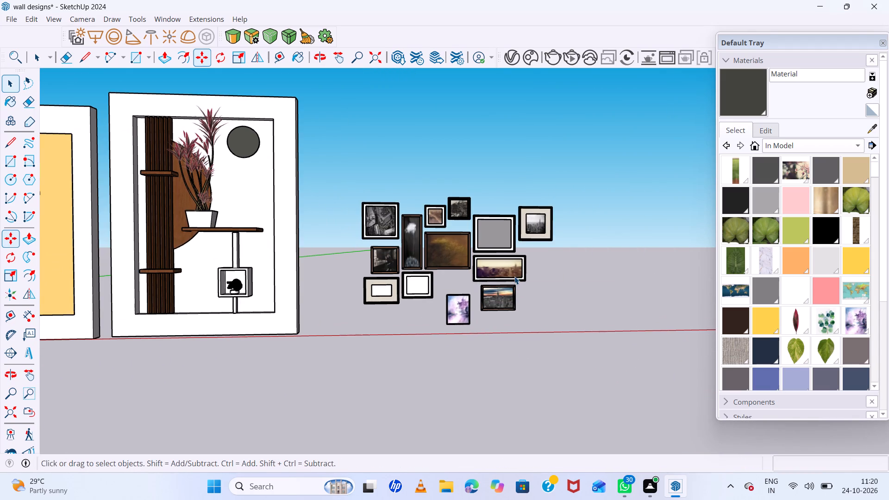
scroll(313, 255, down, 6)
scroll(402, 257, down, 5)
scroll(194, 244, up, 6)
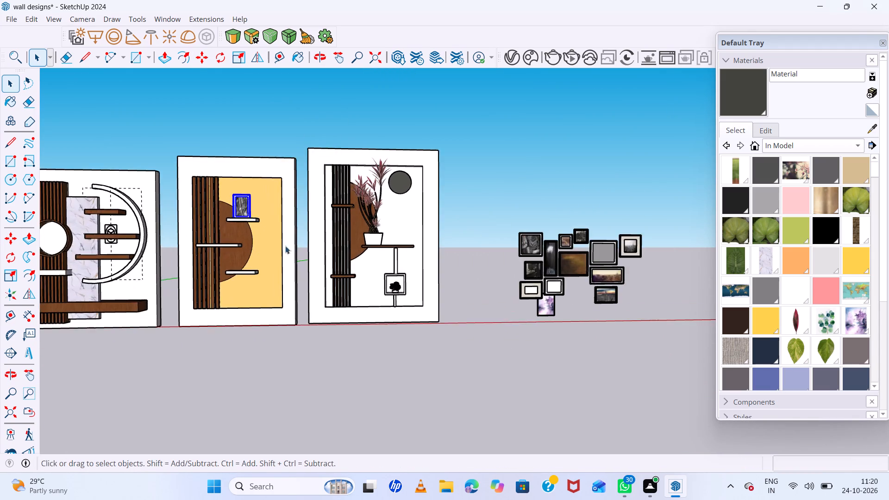
scroll(312, 248, up, 5)
click(565, 225)
scroll(556, 224, down, 9)
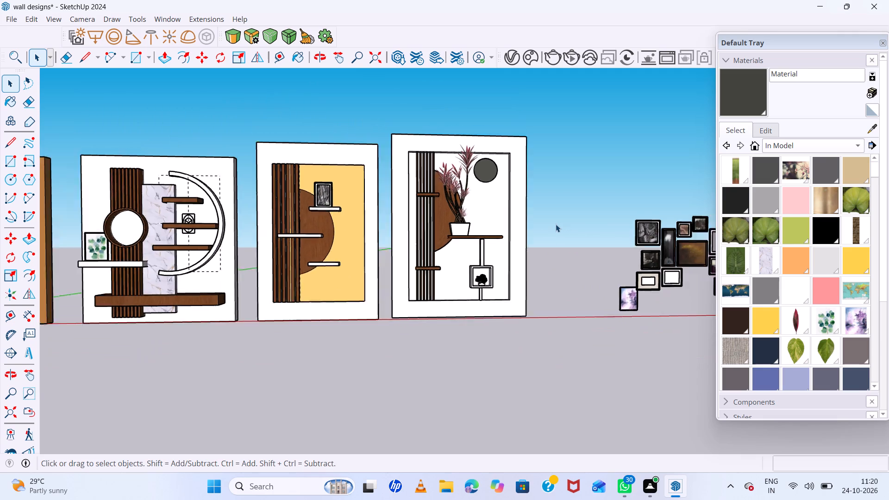
scroll(556, 224, down, 2)
scroll(204, 206, up, 5)
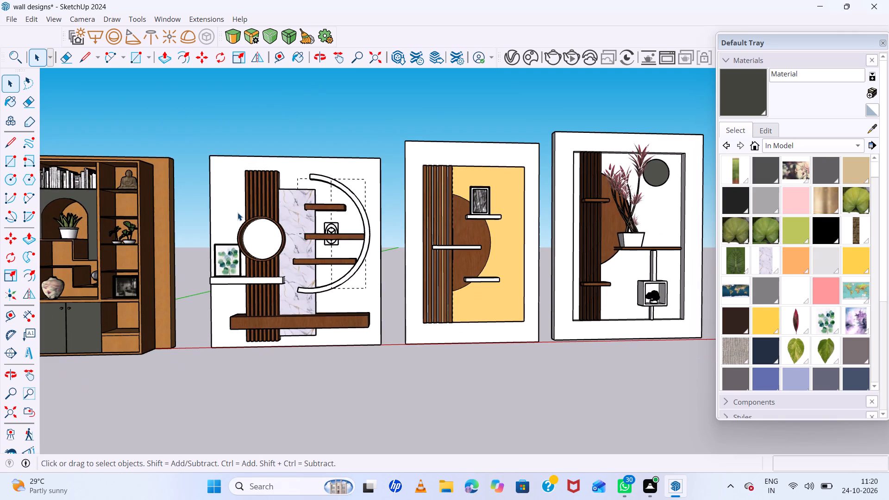
Search the 3D Warehouse for "decorative items".
click(175, 17)
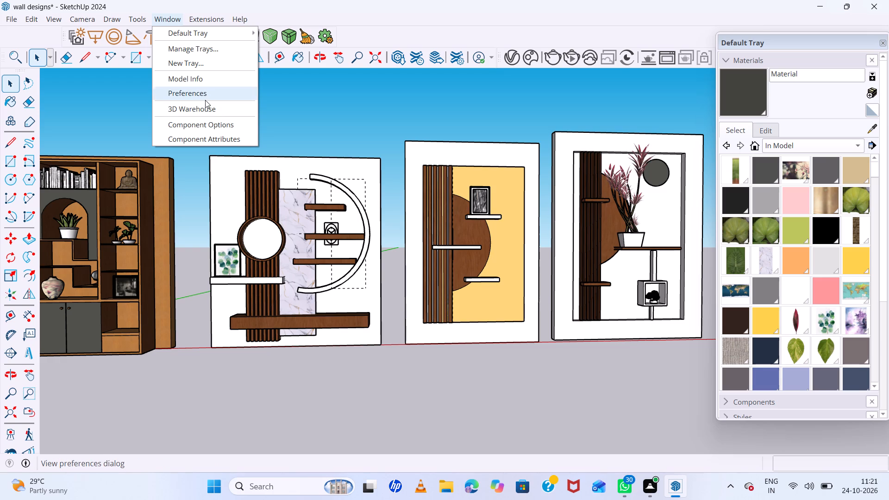
click(206, 112)
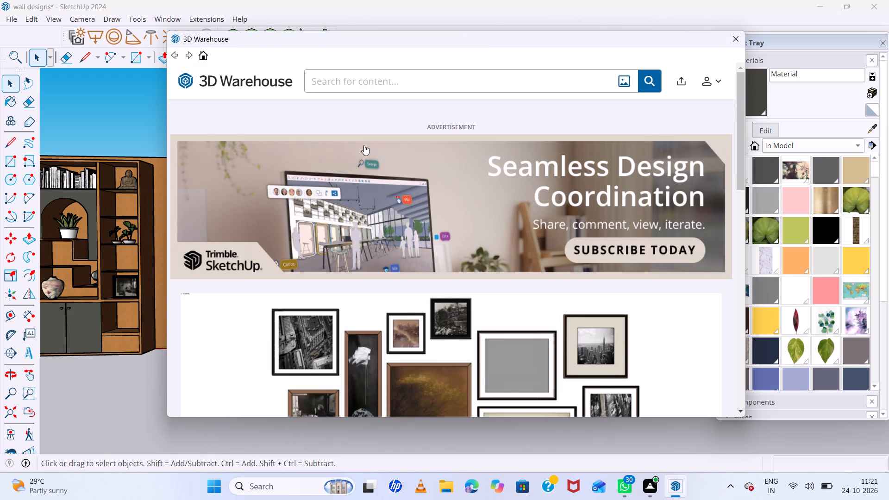
click(387, 80)
text(decorative)
key(space)
text(items)
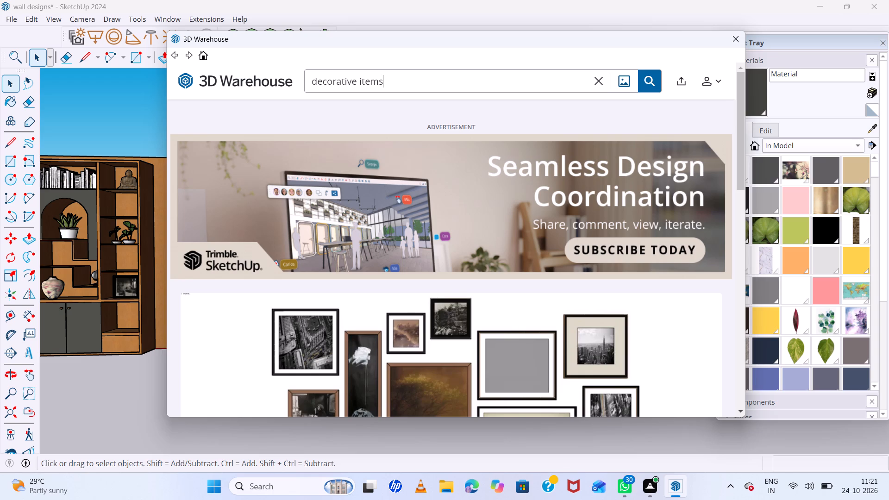
key(Return)
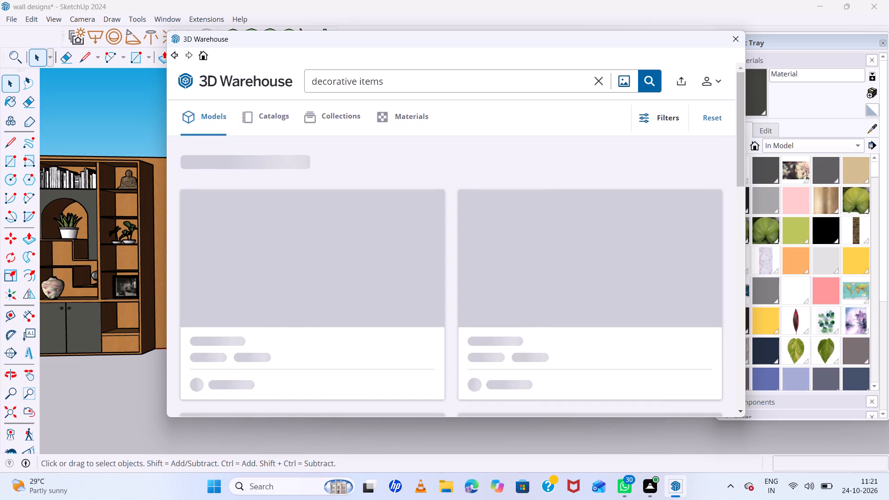
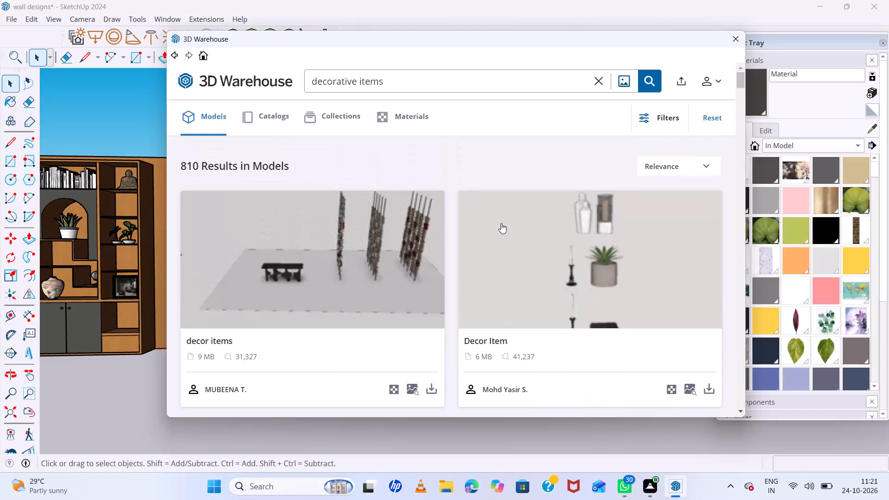
Browse the 3D Warehouse results for "decorative items" for a set suited to the shelves.
scroll(501, 223, down, 6)
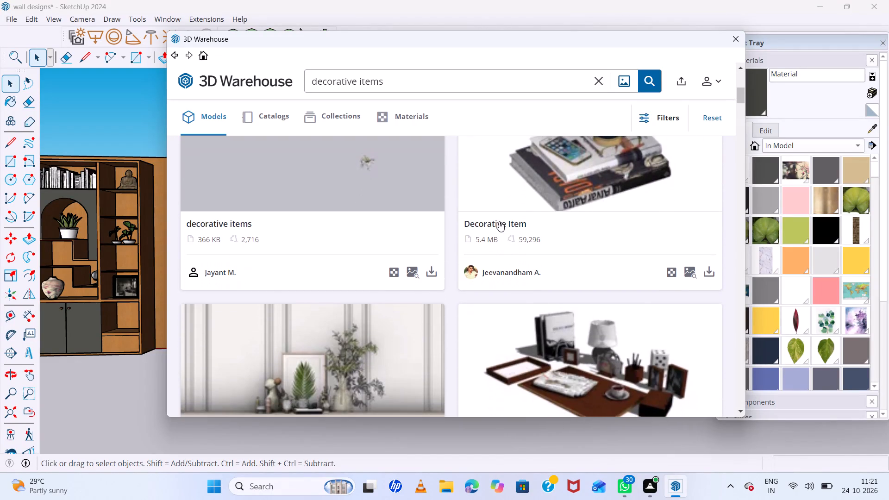
scroll(499, 220, down, 5)
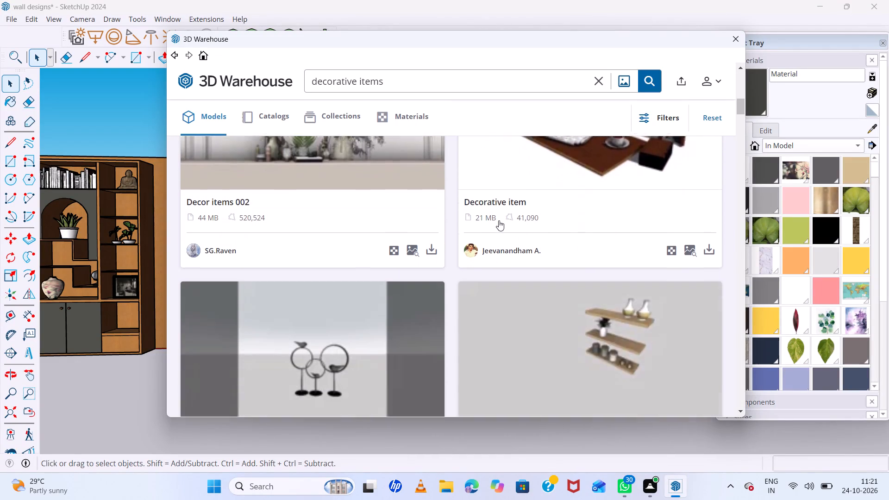
scroll(499, 220, down, 3)
scroll(529, 216, up, 2)
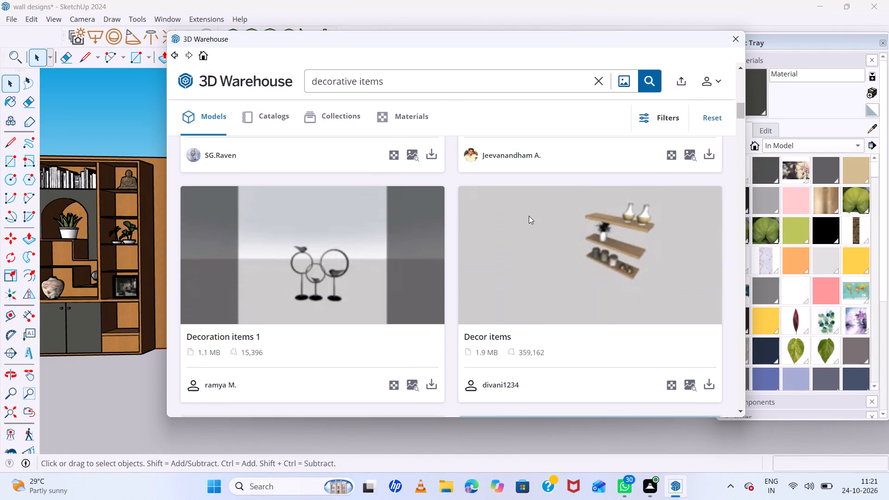
scroll(524, 212, down, 9)
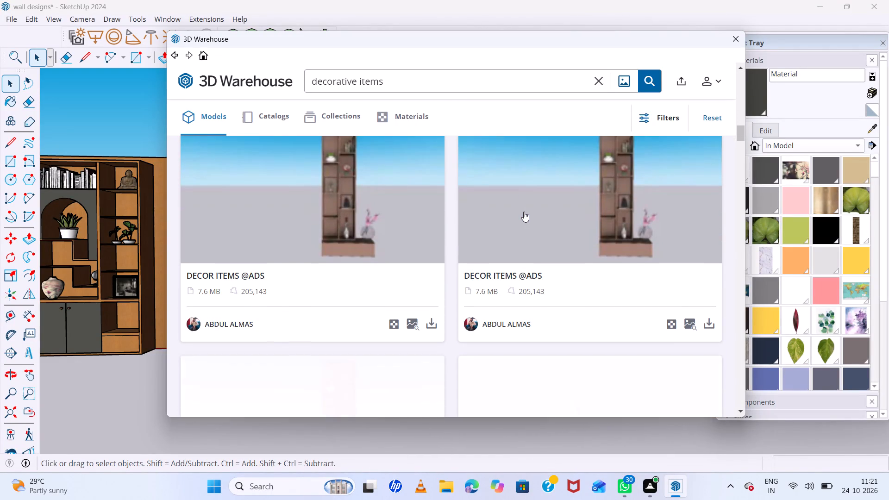
scroll(529, 198, down, 1)
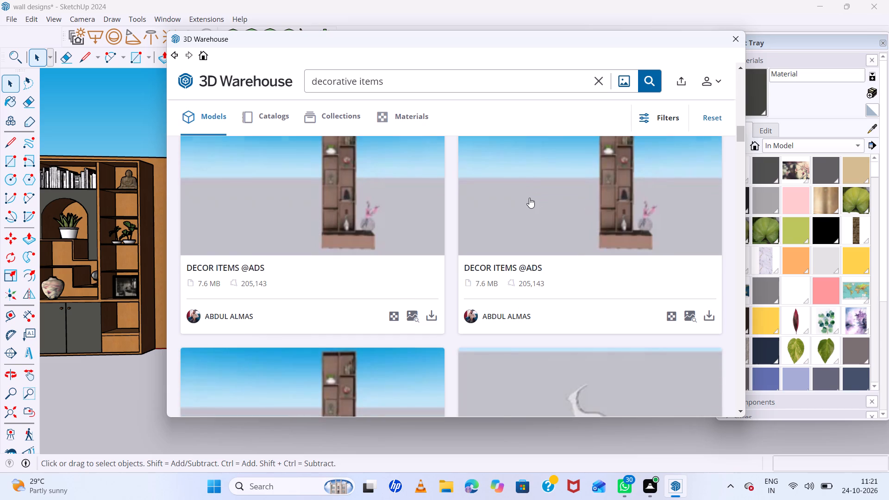
scroll(529, 198, down, 2)
scroll(529, 198, up, 2)
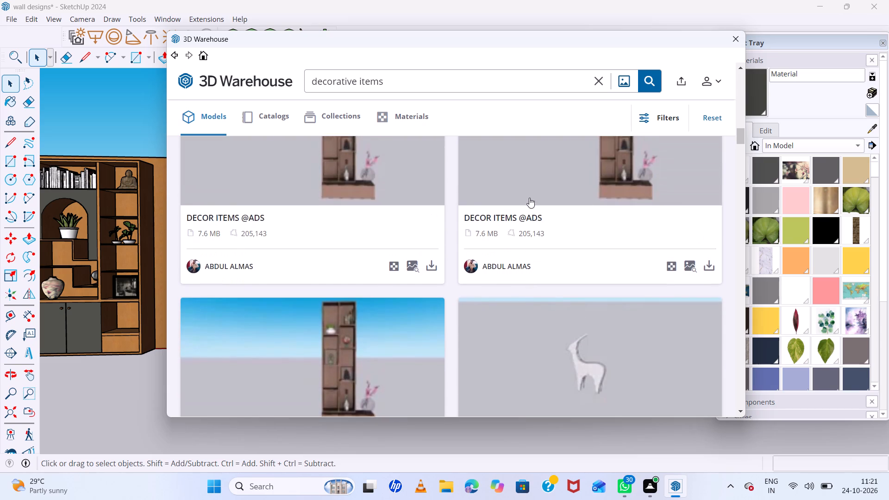
scroll(529, 198, down, 9)
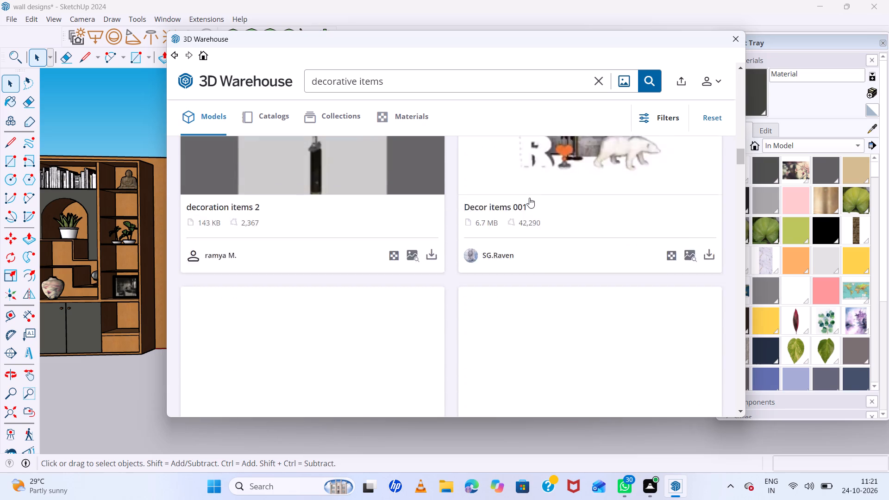
scroll(529, 198, down, 12)
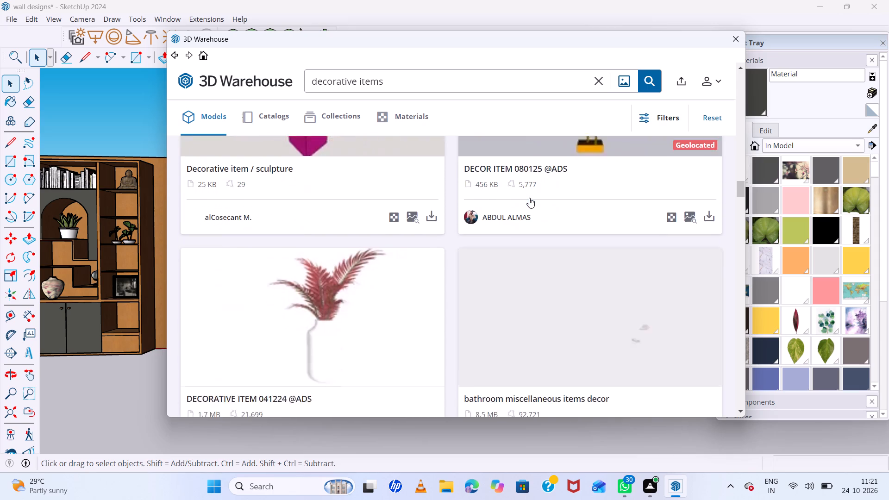
scroll(529, 198, down, 8)
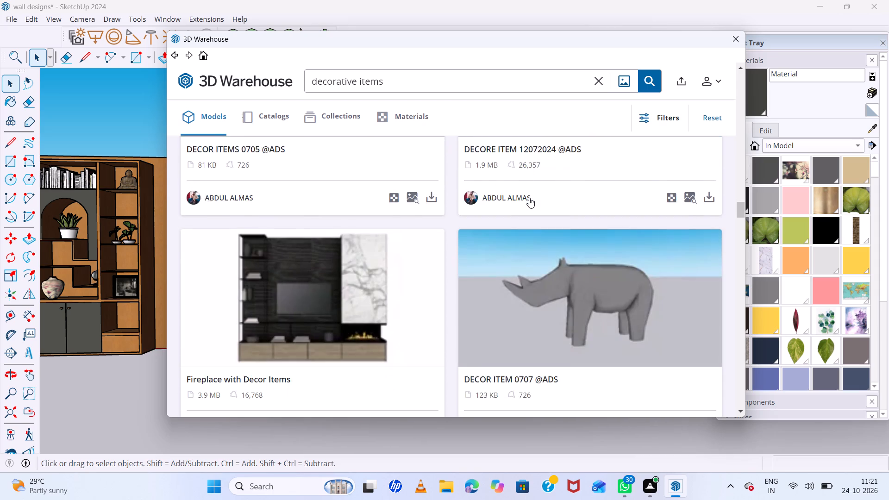
scroll(529, 198, down, 10)
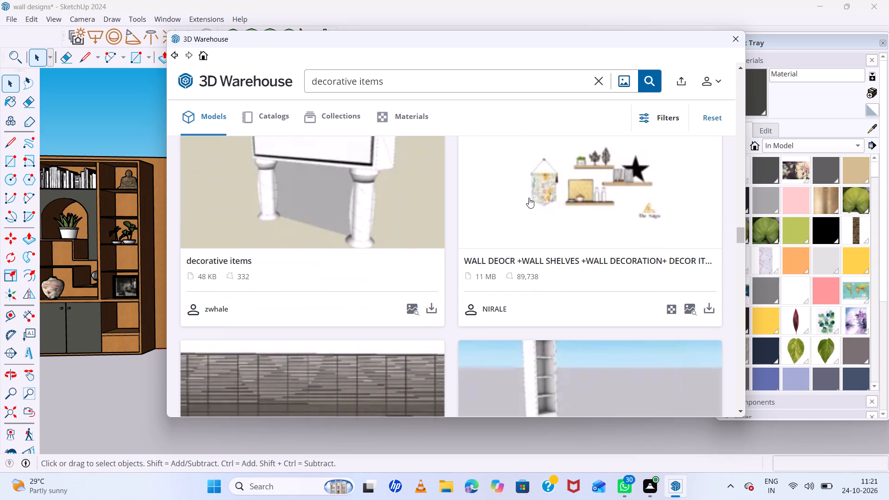
Load the "WALL DEOCR +WALL SHELVES +WALL DECORATION+ DECOR ITEMS+STAR+HANGING ART" model from 3D Warehouse directly into the SketchUp model.
click(564, 192)
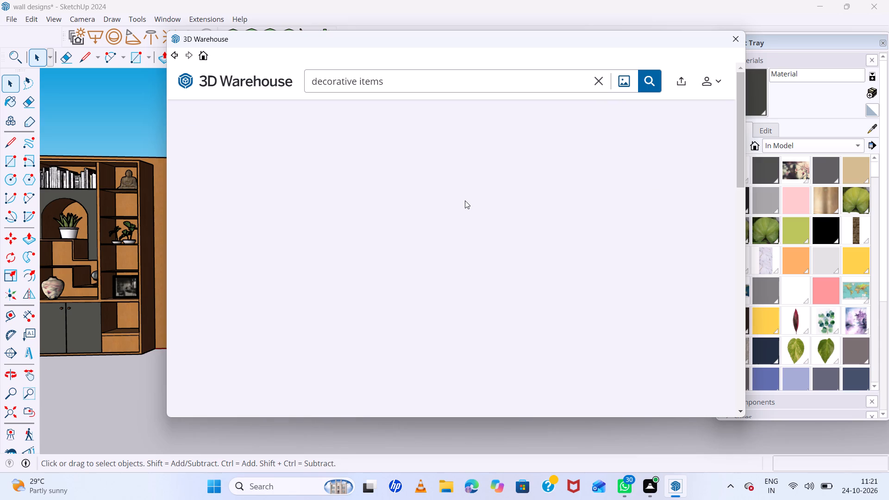
scroll(465, 200, down, 8)
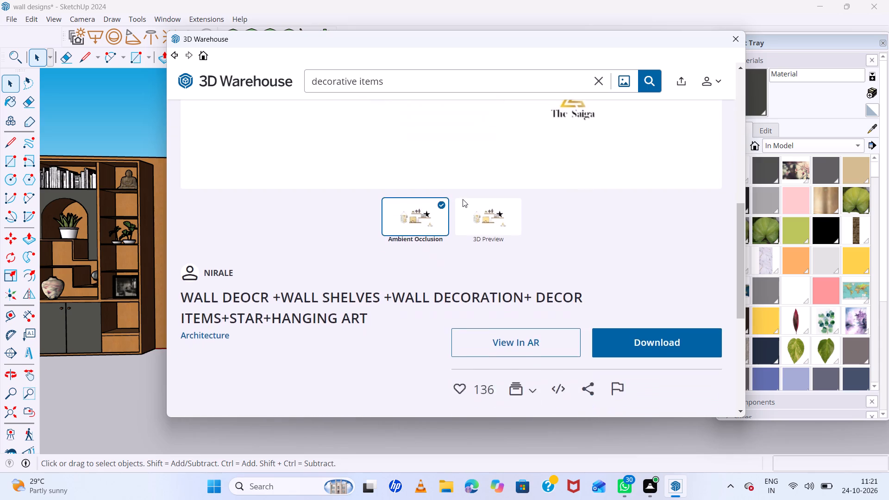
scroll(463, 199, down, 3)
scroll(463, 199, up, 10)
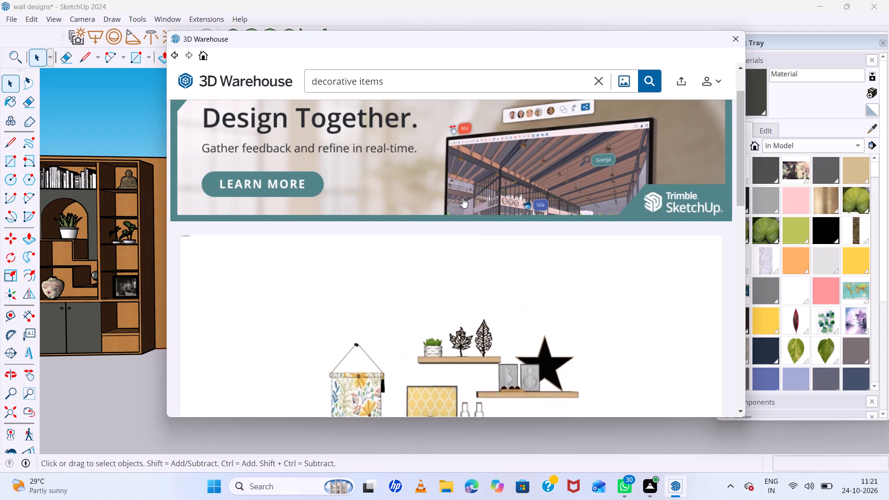
scroll(463, 198, down, 5)
click(617, 394)
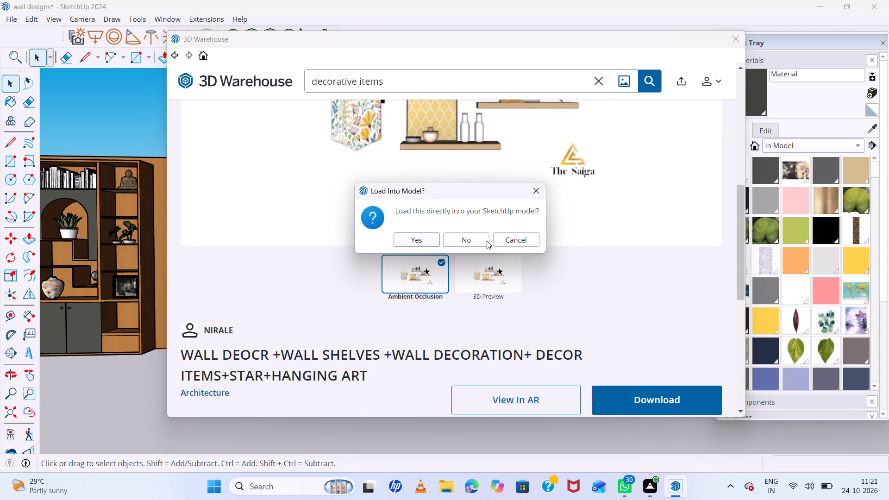
click(419, 239)
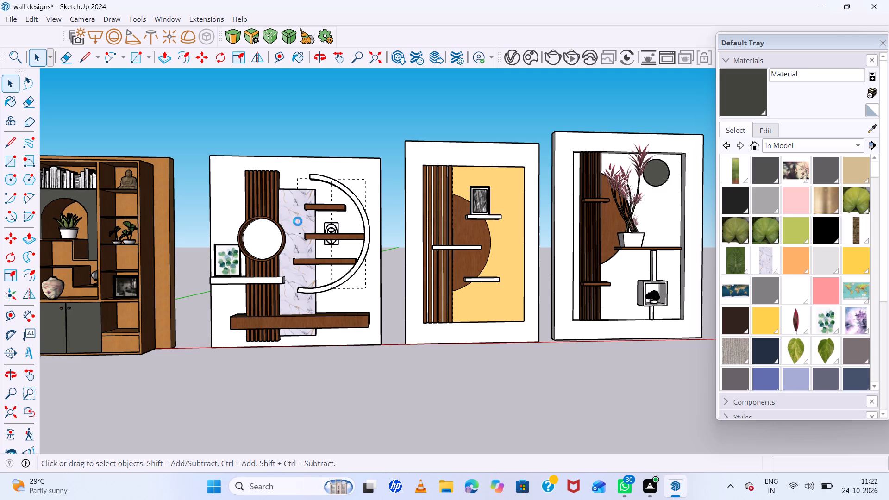
Place the downloaded wall decor set in the empty area beside the bookcase reference photo, on the side away from the modelled designs.
scroll(382, 221, down, 7)
scroll(287, 204, down, 13)
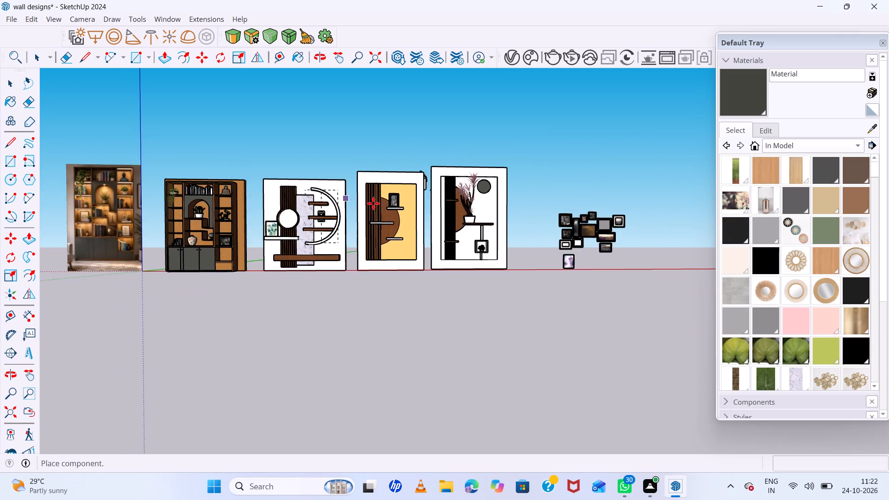
scroll(407, 206, down, 7)
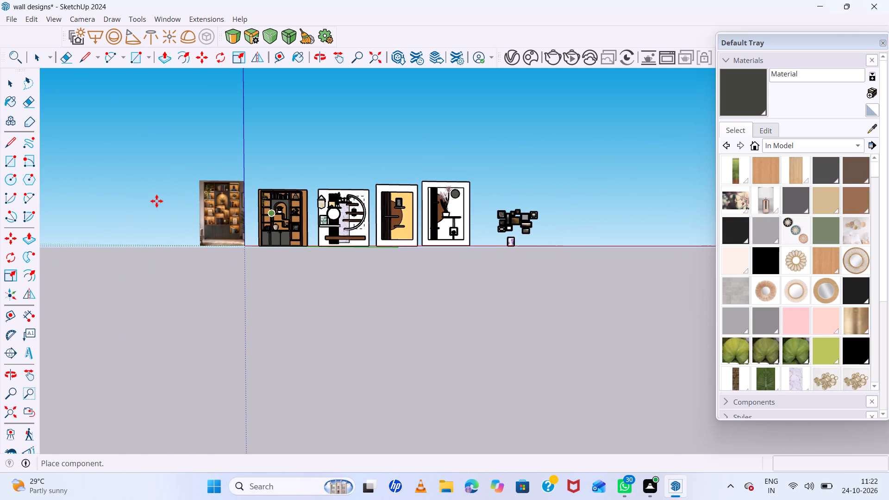
scroll(169, 208, down, 5)
middle_drag(171, 211, 211, 265)
scroll(136, 230, up, 6)
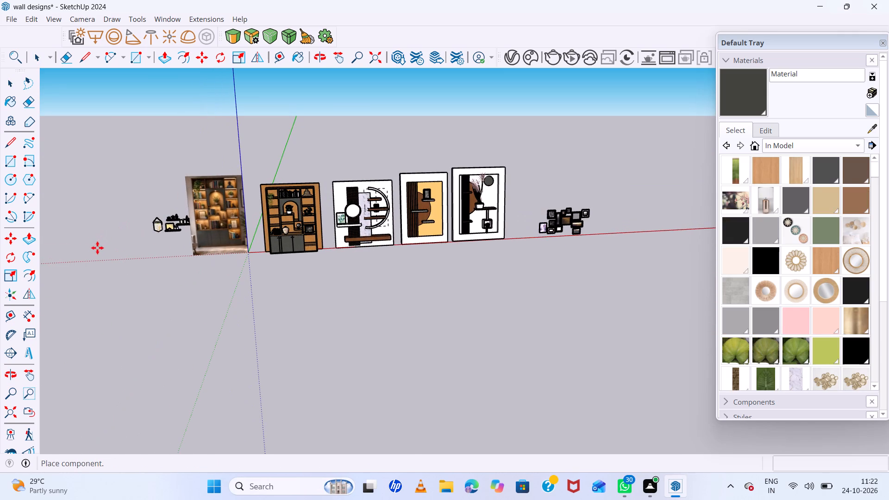
click(65, 261)
Explode the placed wall decor component.
scroll(166, 259, up, 15)
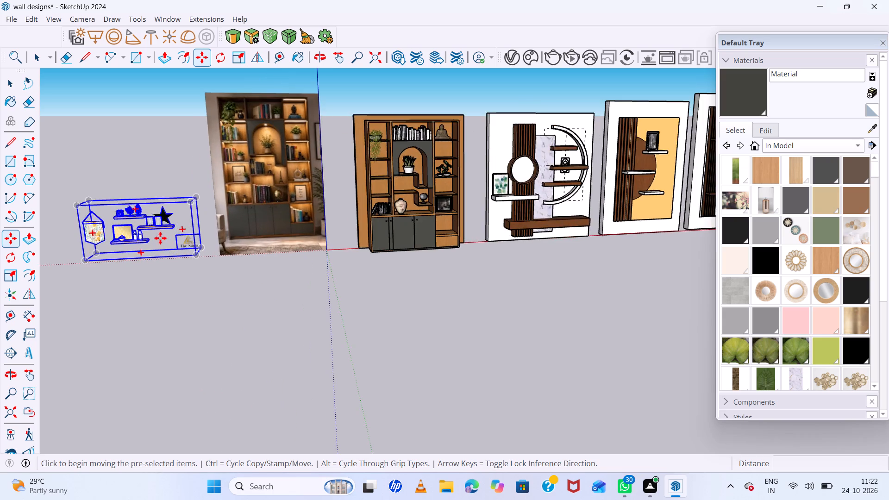
scroll(160, 238, up, 19)
right_click(151, 220)
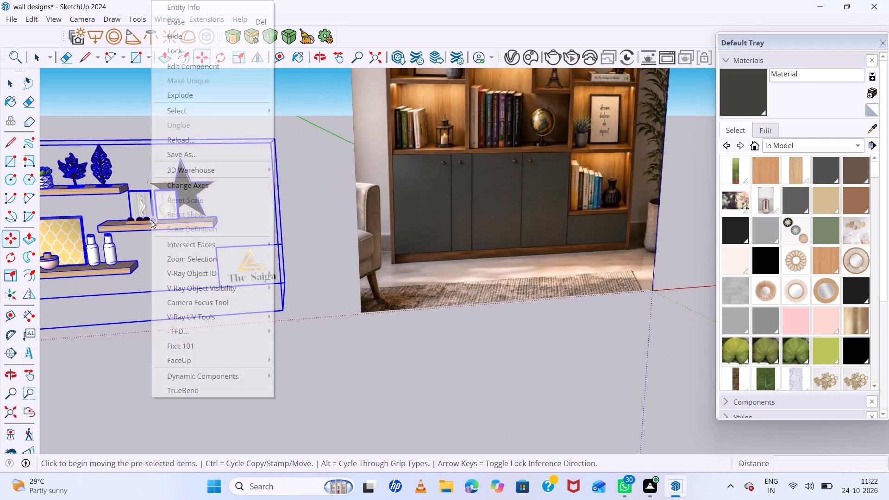
click(203, 94)
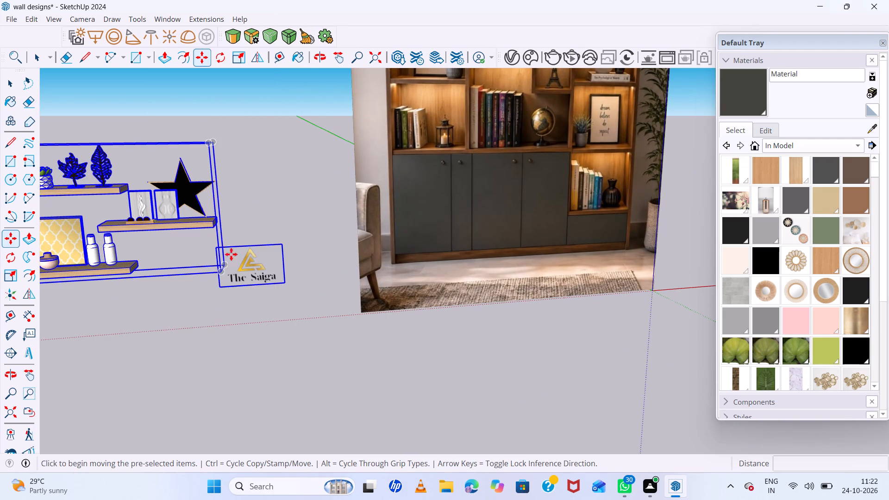
Delete "The Saiga" logo plate from the exploded wall decor set.
click(251, 261)
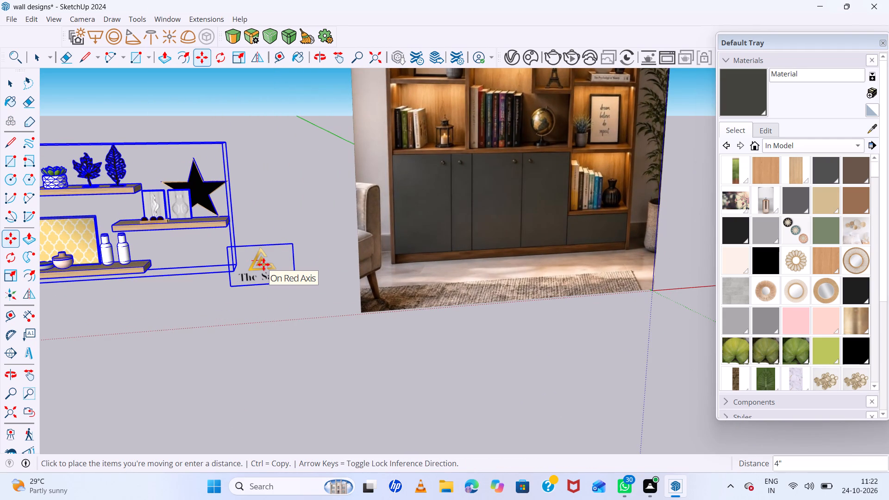
key(space)
click(263, 261)
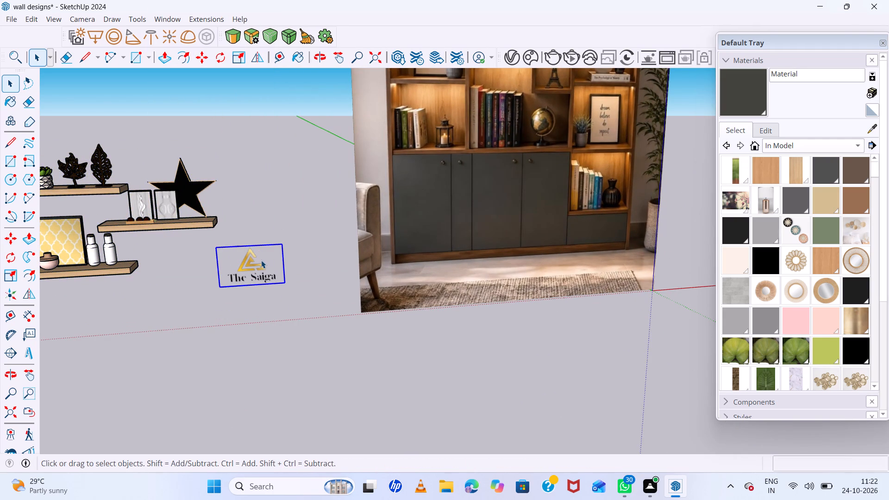
key(Delete)
Open the wall decor group containing the floating shelves, star and ornaments for editing.
scroll(203, 184, down, 5)
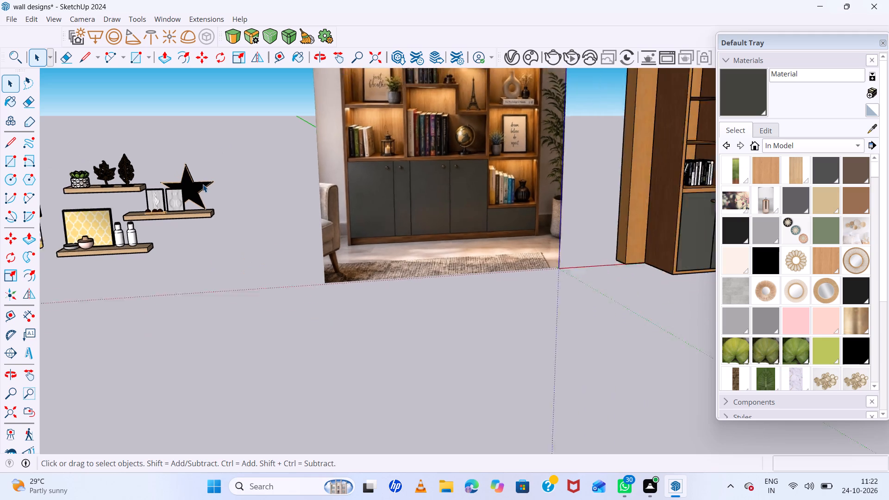
scroll(203, 184, down, 2)
scroll(103, 176, up, 8)
click(167, 173)
scroll(152, 174, up, 4)
click(152, 174)
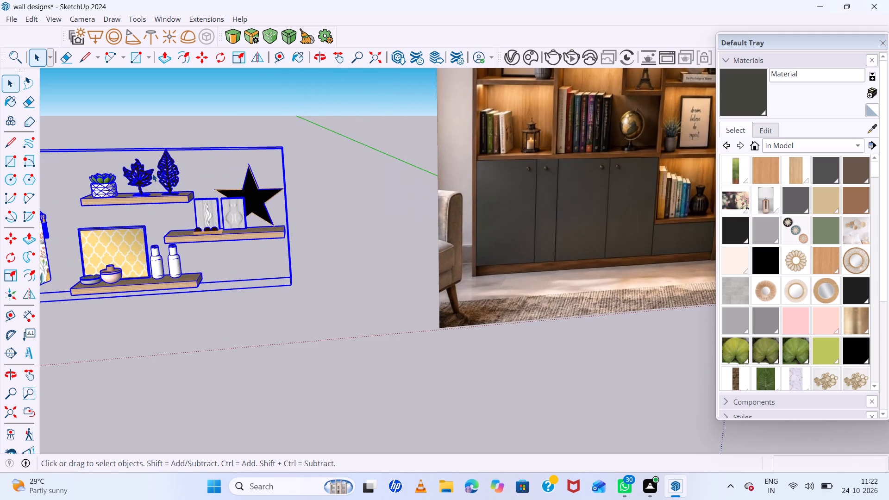
double_click(152, 173)
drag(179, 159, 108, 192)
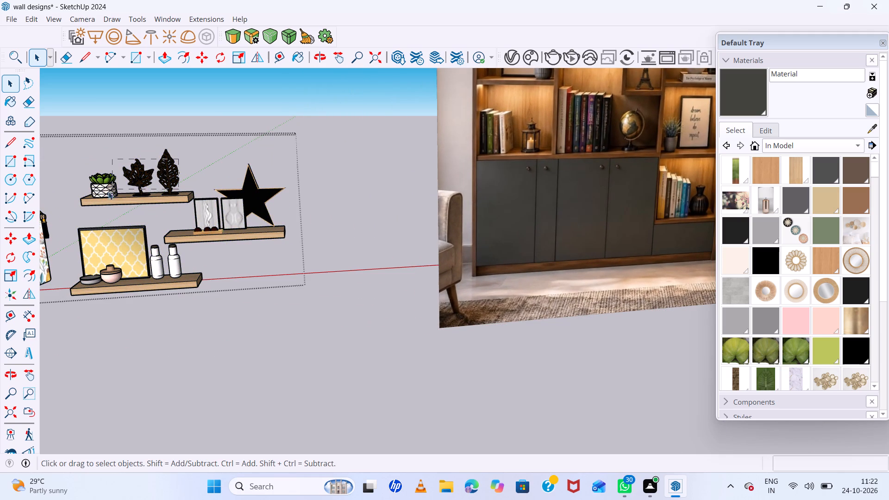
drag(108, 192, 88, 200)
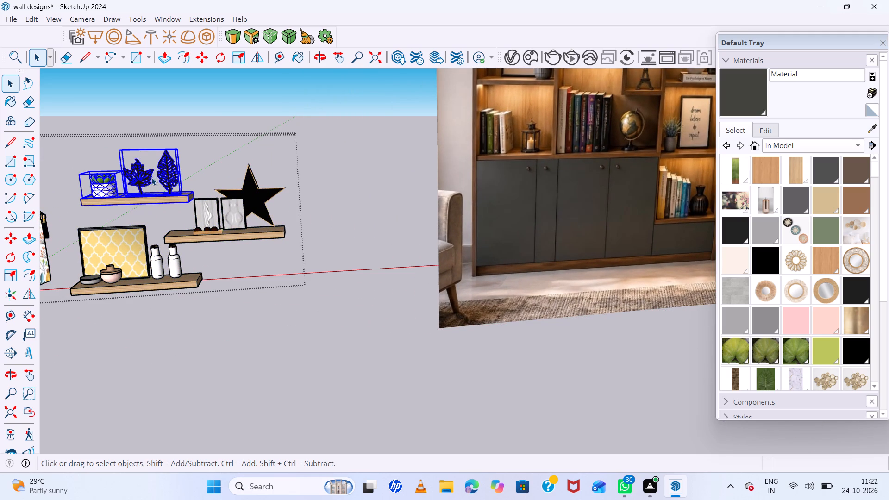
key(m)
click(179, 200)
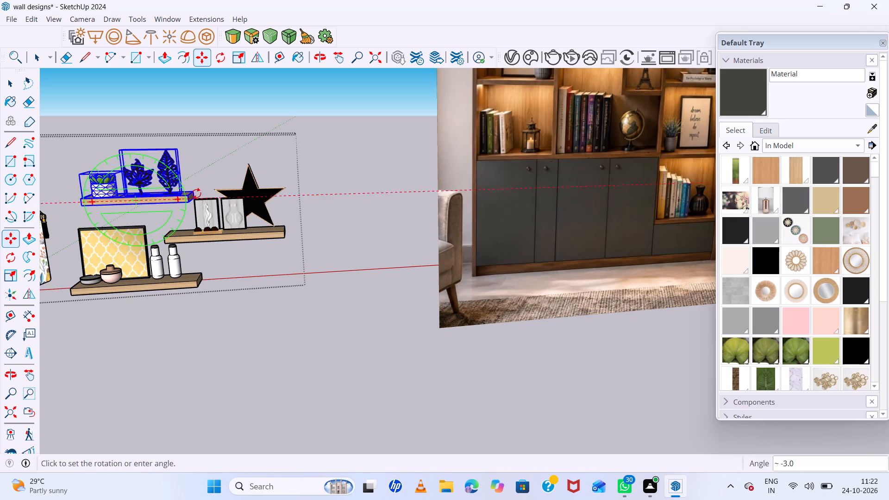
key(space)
Move the potted succulent and the two leaf sculptures from the floating shelf onto the bookcase's middle stepped shelf, above the vase.
click(171, 173)
click(170, 172)
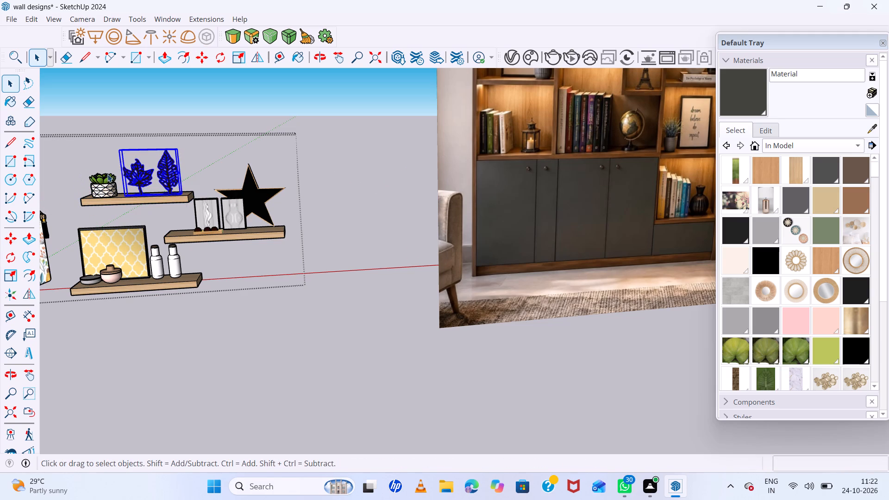
shift+click(102, 181)
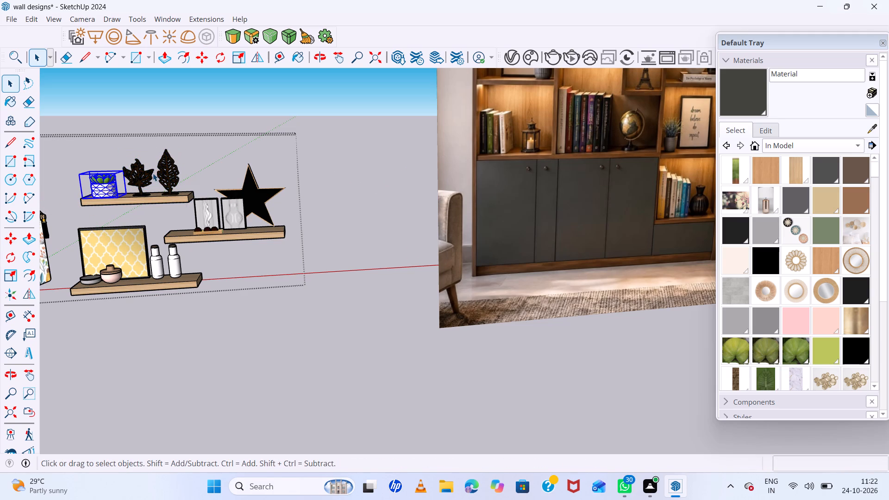
shift+click(139, 173)
key(m)
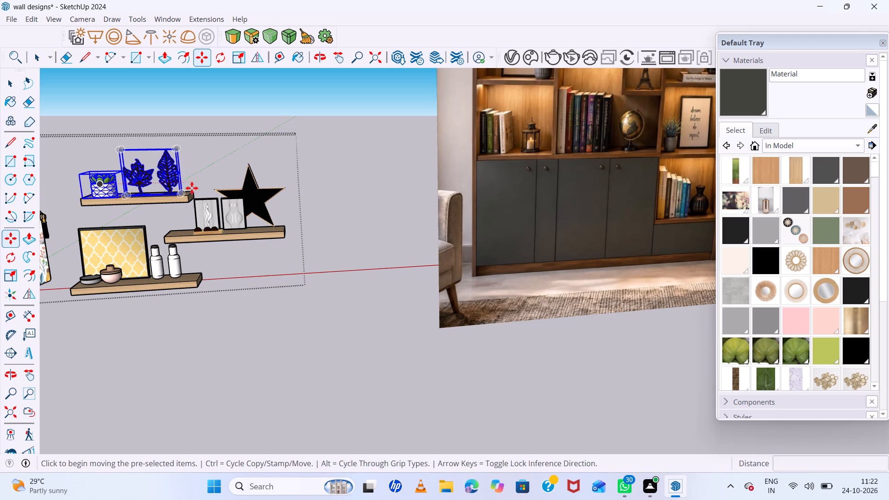
drag(186, 194, 192, 197)
scroll(340, 243, down, 6)
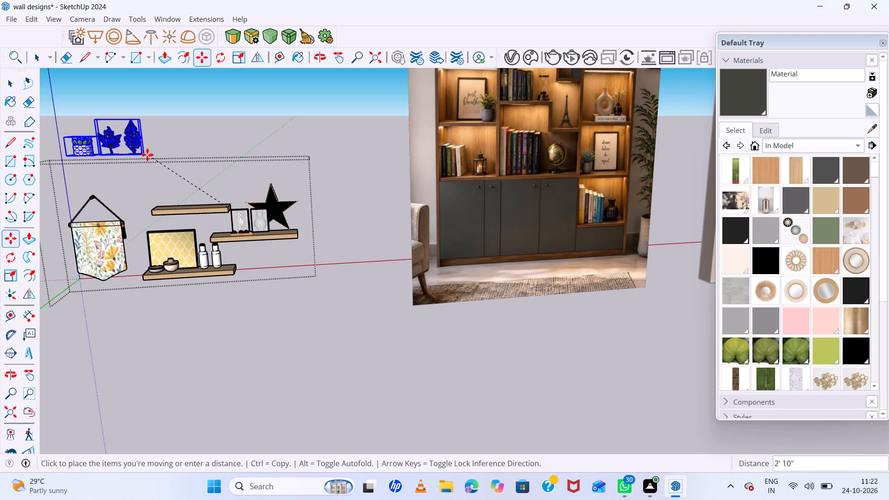
scroll(147, 155, down, 16)
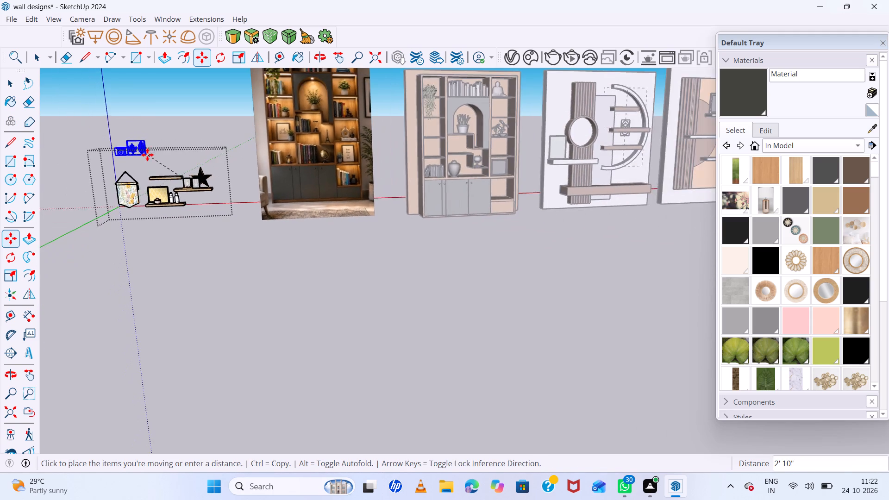
scroll(147, 155, down, 3)
scroll(386, 131, up, 7)
scroll(387, 140, up, 19)
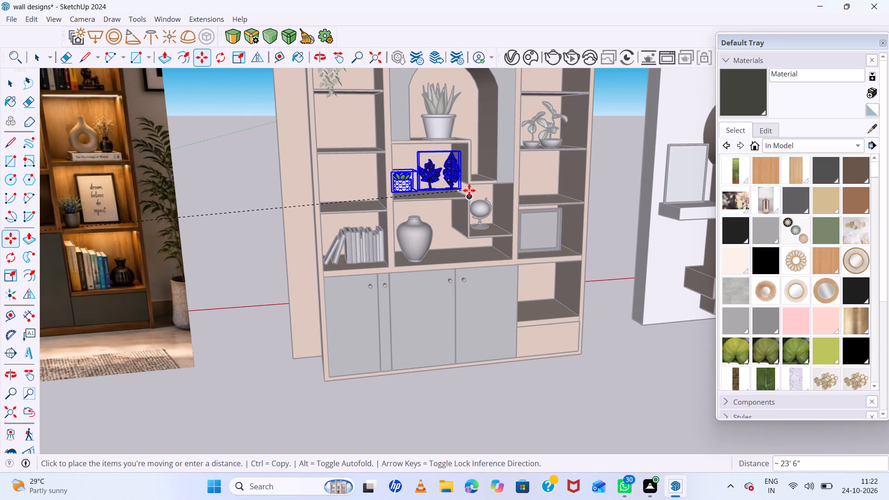
middle_drag(466, 193, 341, 219)
middle_click(341, 219)
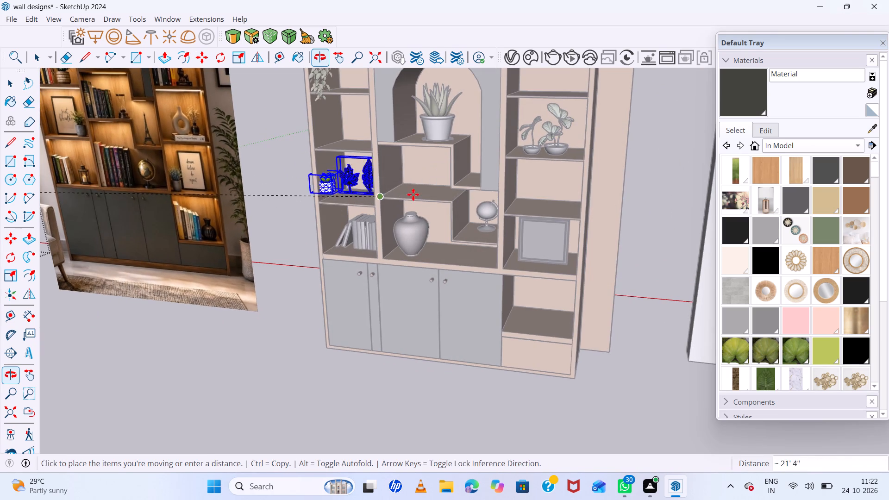
scroll(437, 196, up, 6)
click(458, 198)
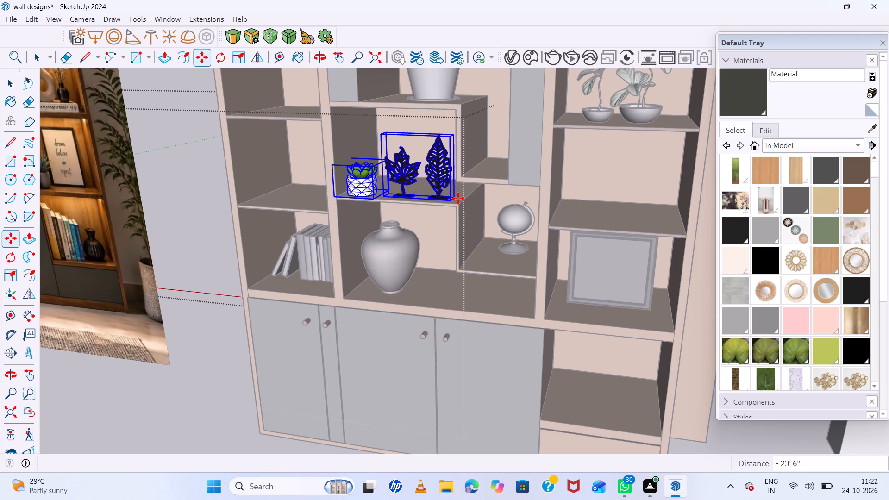
scroll(341, 162, down, 15)
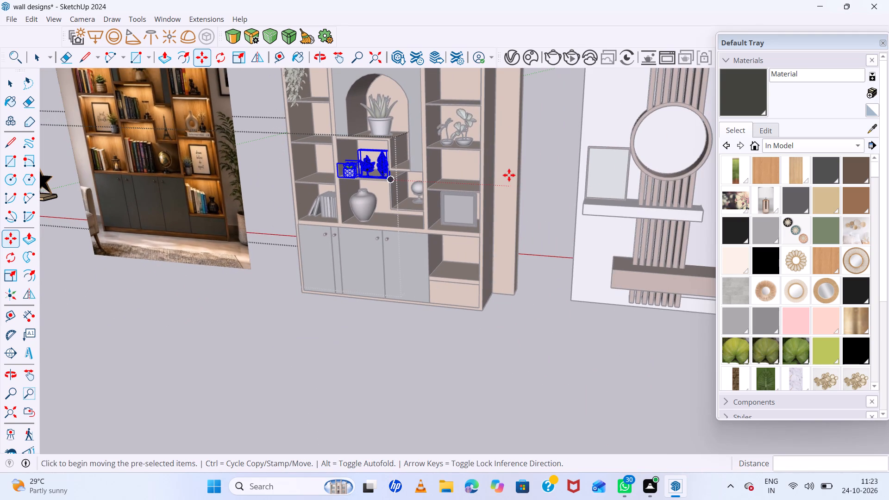
key(space)
click(530, 185)
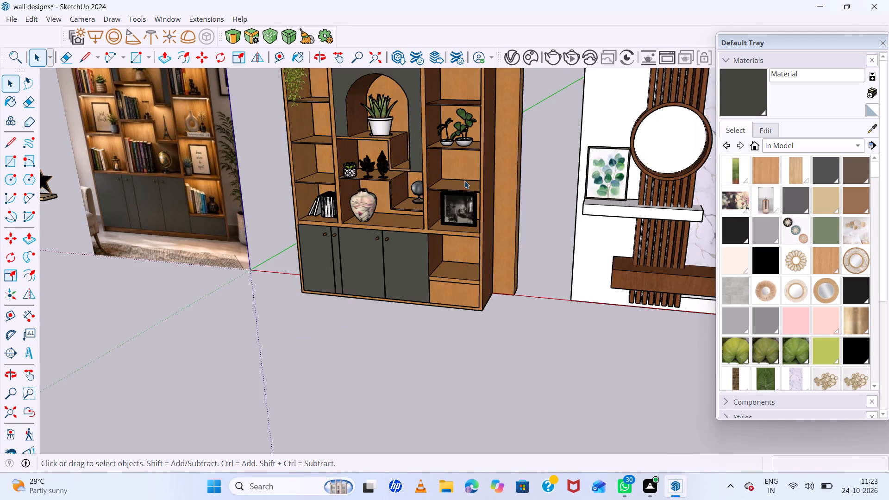
Examine the succulent and leaf sculptures in the bookcase, and the decor on the neighbouring wall shelving designs.
scroll(453, 181, up, 20)
middle_drag(314, 164, 432, 222)
scroll(319, 186, down, 7)
scroll(282, 179, down, 7)
middle_drag(401, 251, 399, 193)
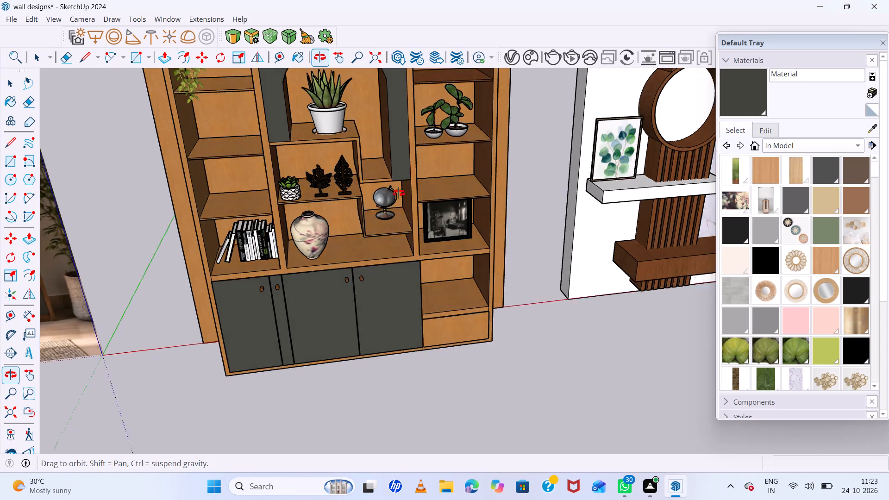
middle_drag(399, 193, 390, 148)
middle_click(387, 146)
scroll(310, 144, down, 18)
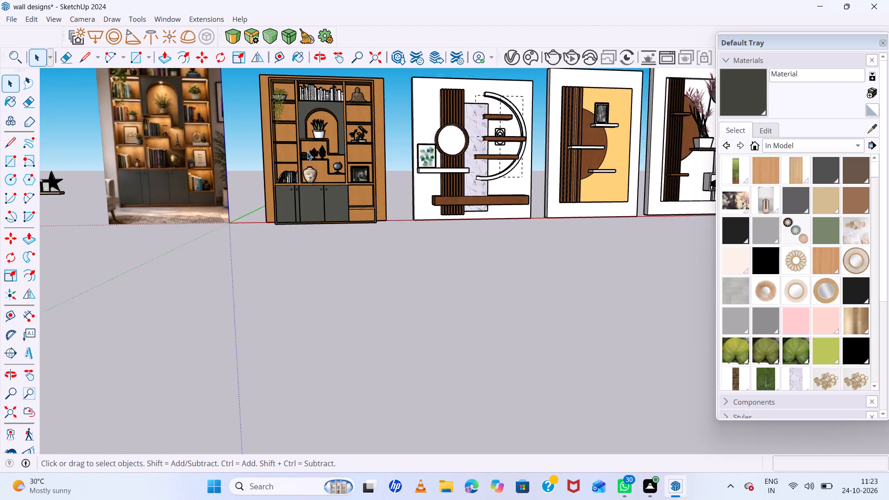
scroll(307, 152, down, 4)
scroll(477, 113, up, 15)
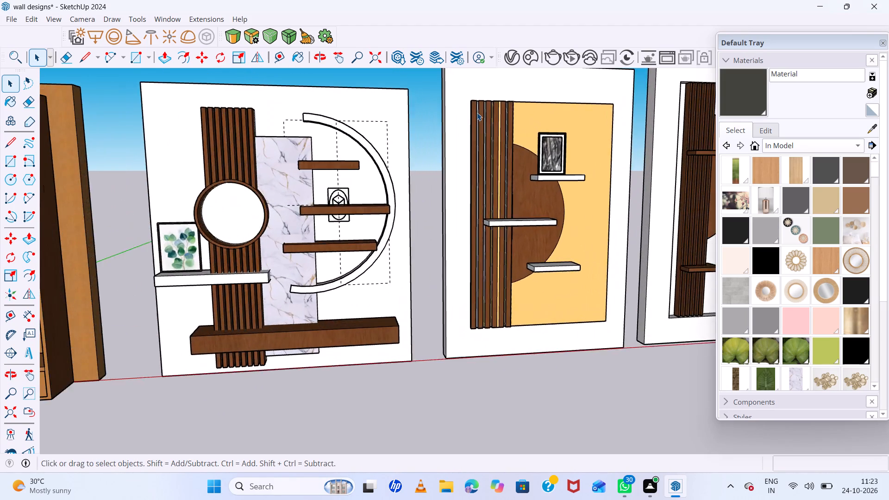
scroll(477, 112, down, 8)
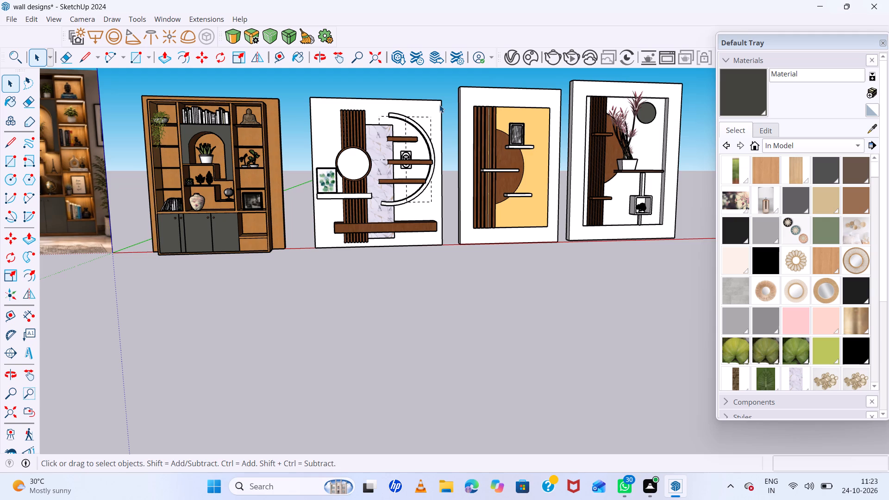
Delete the small stray object lying past the last wall design, behind the picture frame set.
scroll(393, 105, down, 13)
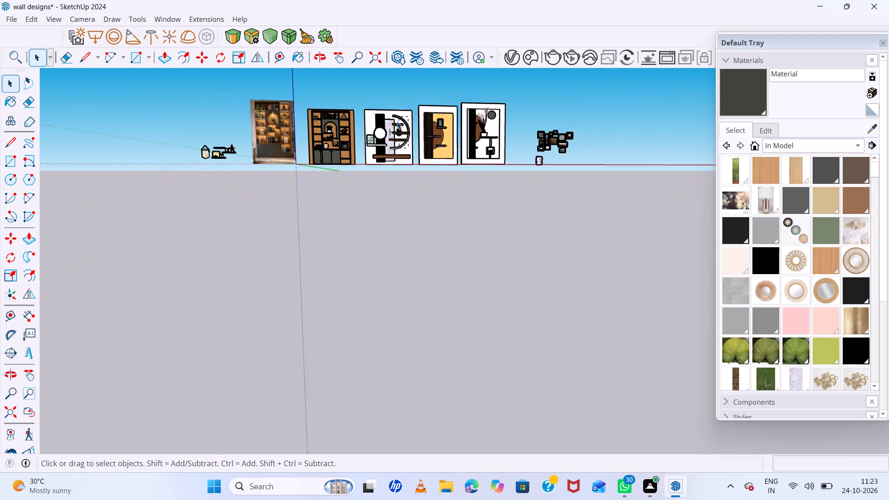
middle_drag(397, 121, 421, 381)
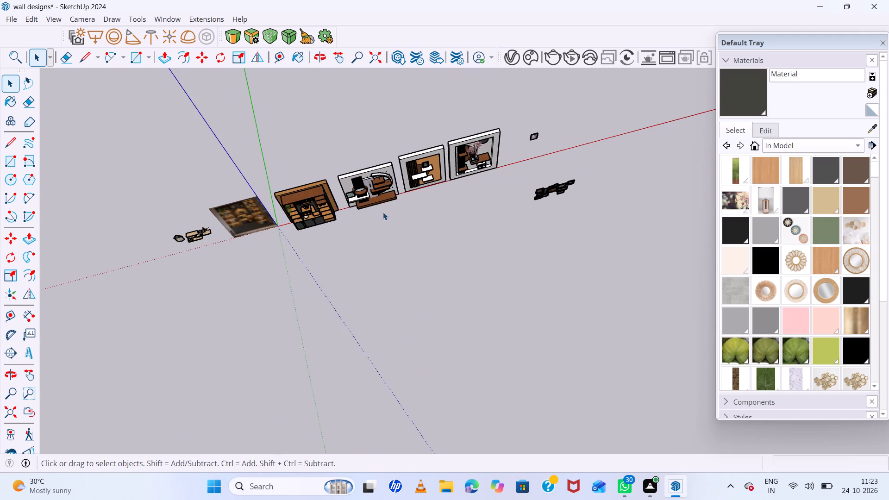
middle_drag(383, 212, 380, 206)
scroll(534, 135, up, 7)
click(536, 134)
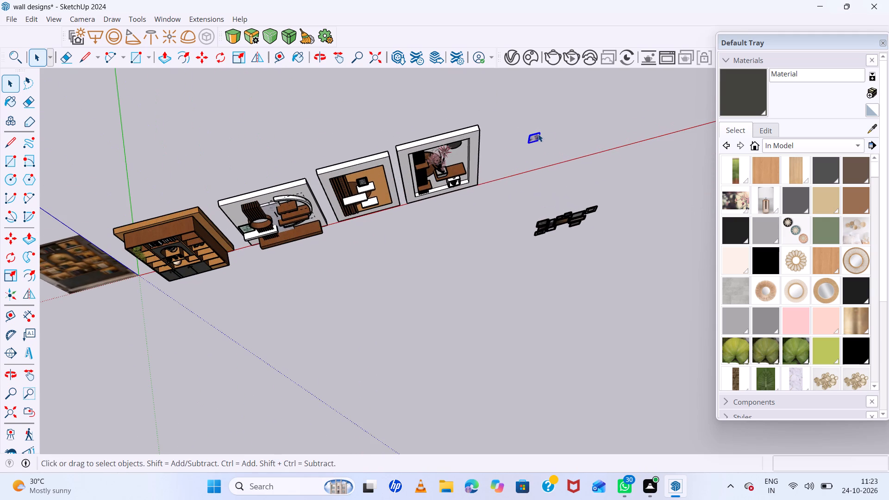
key(Delete)
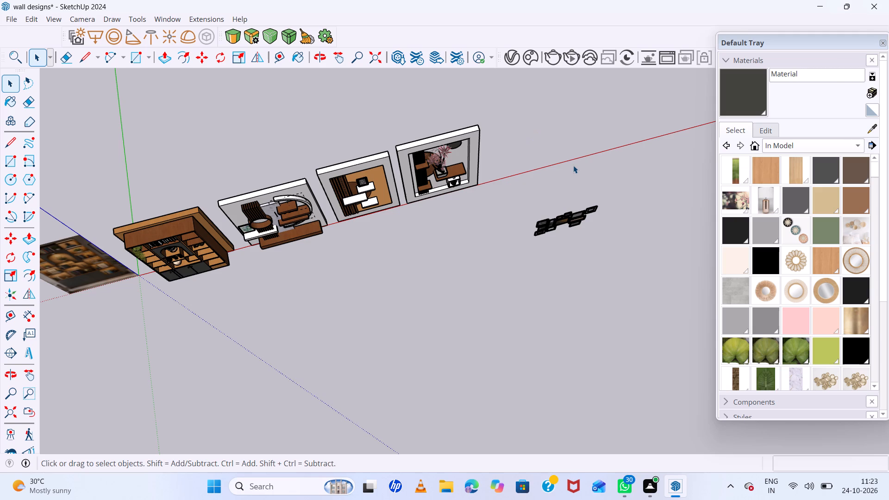
Examine the whole row of designs and the picture frame set standing beyond the last wall panel.
scroll(256, 223, down, 5)
middle_drag(453, 266, 453, 173)
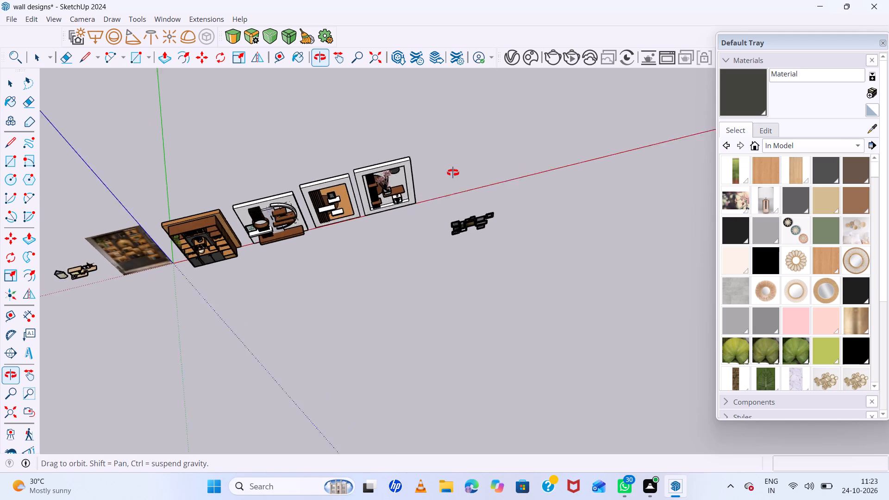
middle_drag(453, 173, 441, 116)
middle_click(441, 115)
middle_click(440, 112)
middle_click(438, 103)
scroll(514, 202, up, 8)
scroll(447, 162, up, 1)
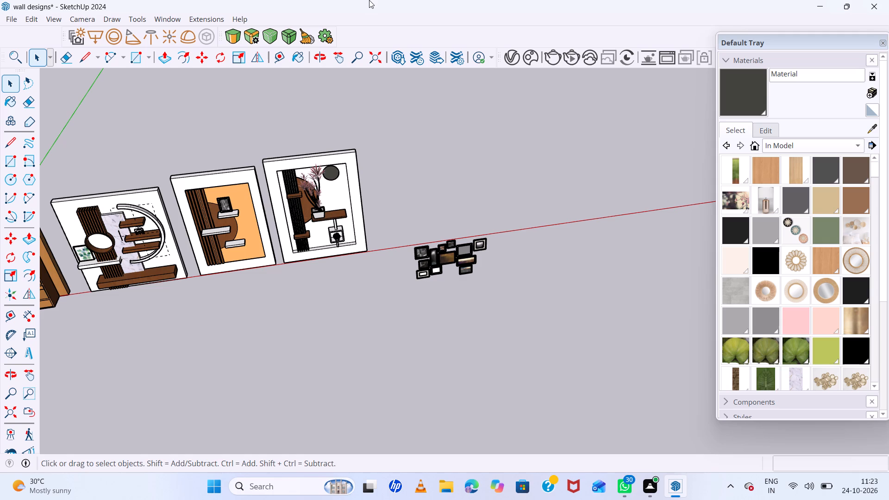
scroll(421, 19, up, 6)
scroll(491, 246, down, 4)
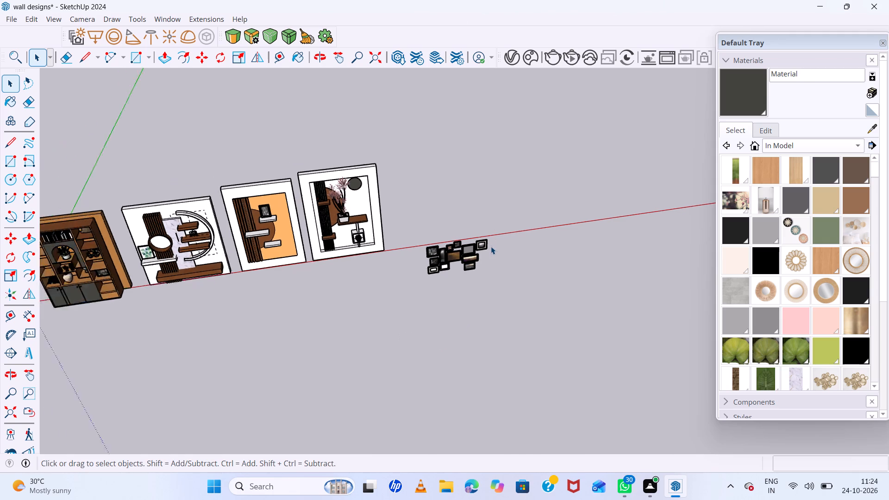
scroll(491, 246, down, 10)
middle_drag(492, 227, 488, 96)
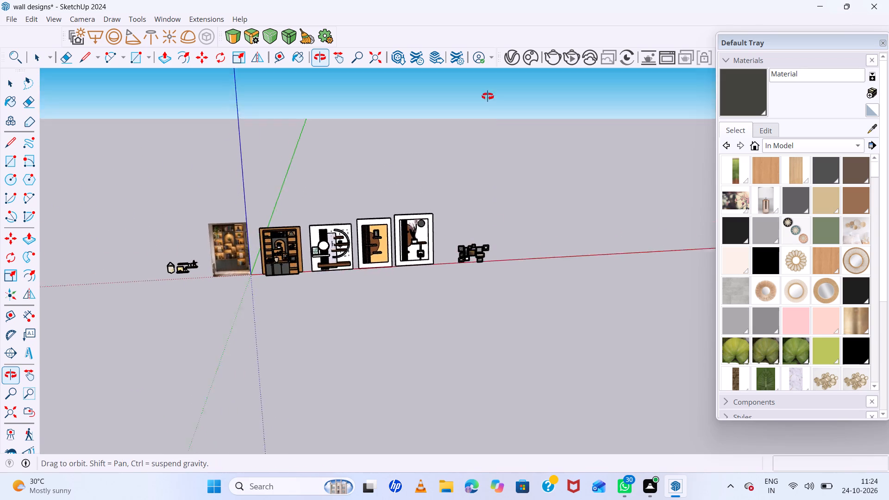
middle_drag(488, 96, 488, 58)
middle_click(488, 57)
Compare the decorated bookcase with its reference photo.
scroll(229, 245, up, 2)
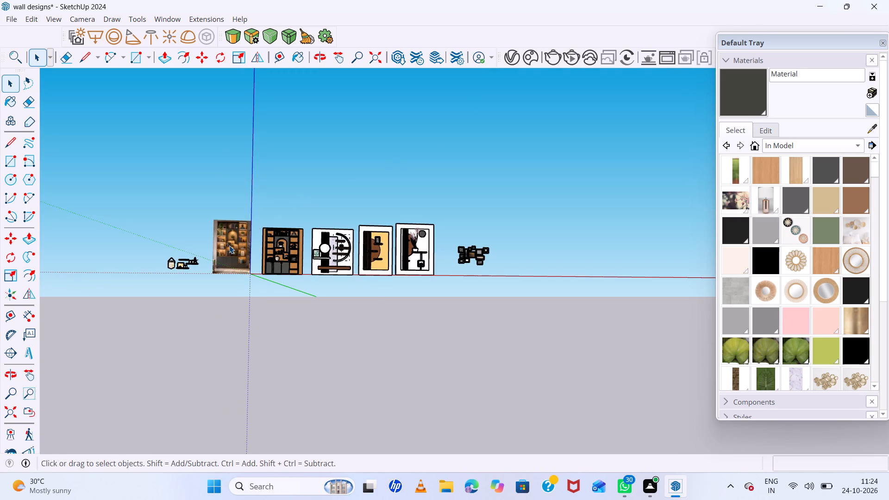
scroll(229, 245, up, 6)
scroll(229, 245, down, 8)
scroll(231, 242, up, 5)
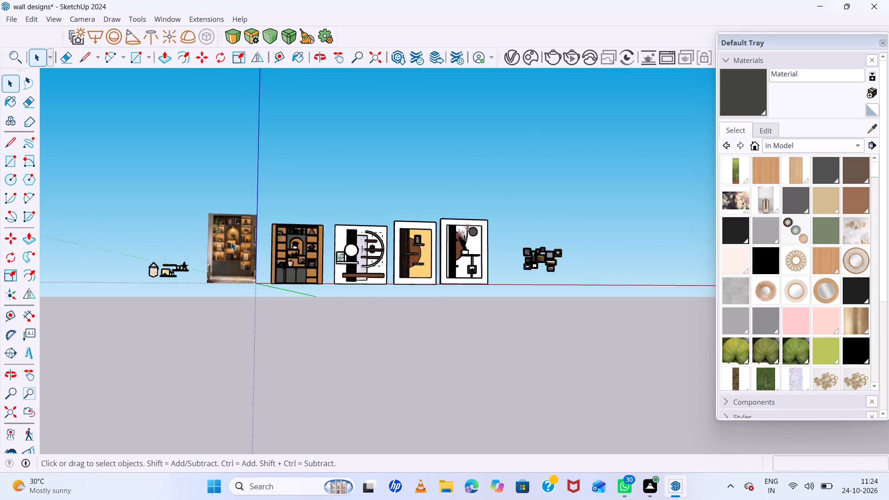
scroll(231, 242, up, 12)
scroll(265, 227, up, 7)
scroll(265, 227, down, 2)
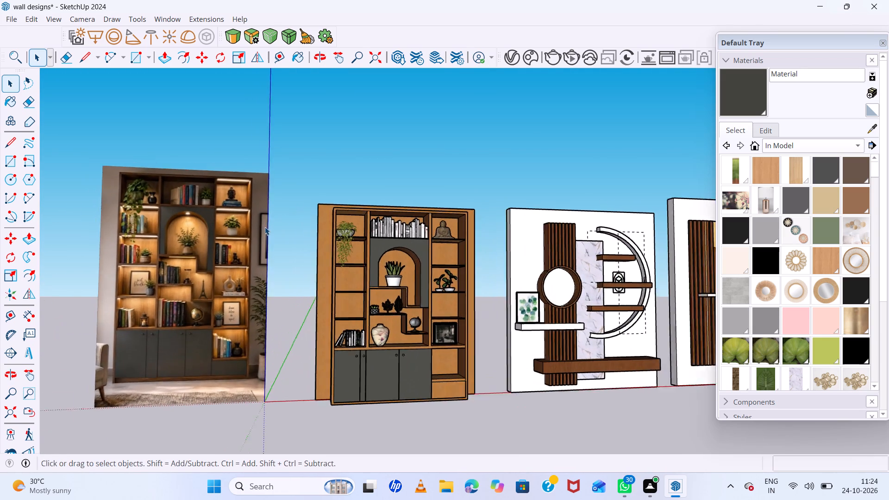
scroll(265, 227, down, 4)
middle_drag(269, 233, 284, 315)
middle_click(284, 315)
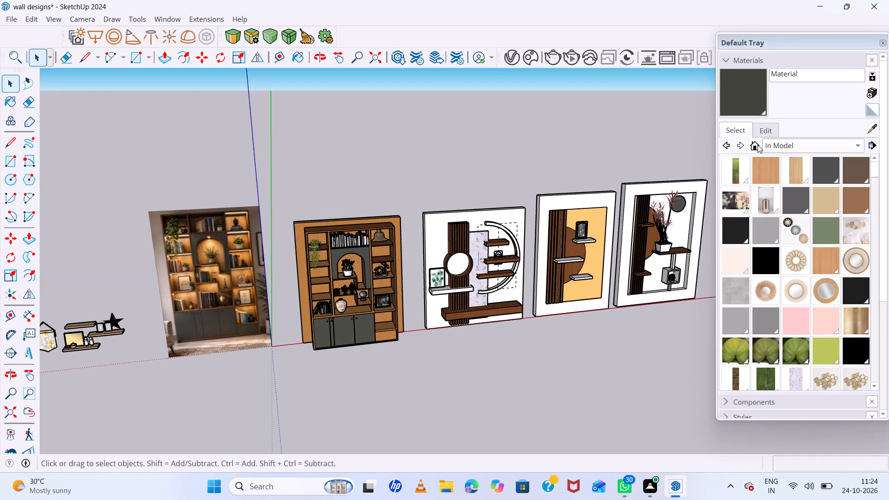
Examine the three wall shelving designs and the picture frame set for shelves that still need decor.
scroll(217, 238, down, 8)
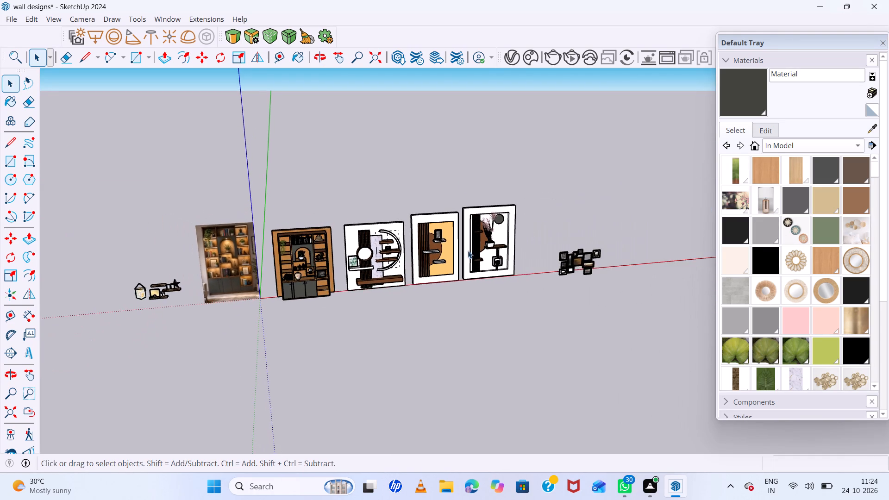
scroll(495, 250, up, 15)
middle_drag(500, 240, 446, 198)
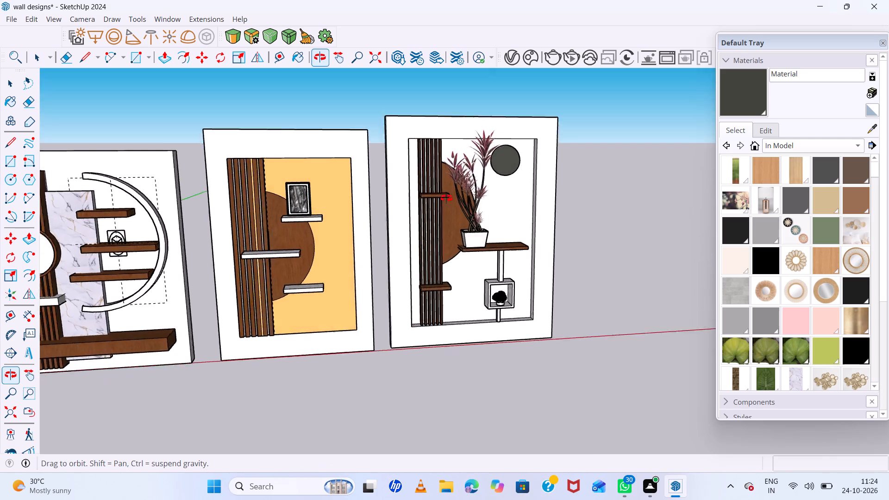
middle_drag(446, 198, 145, 179)
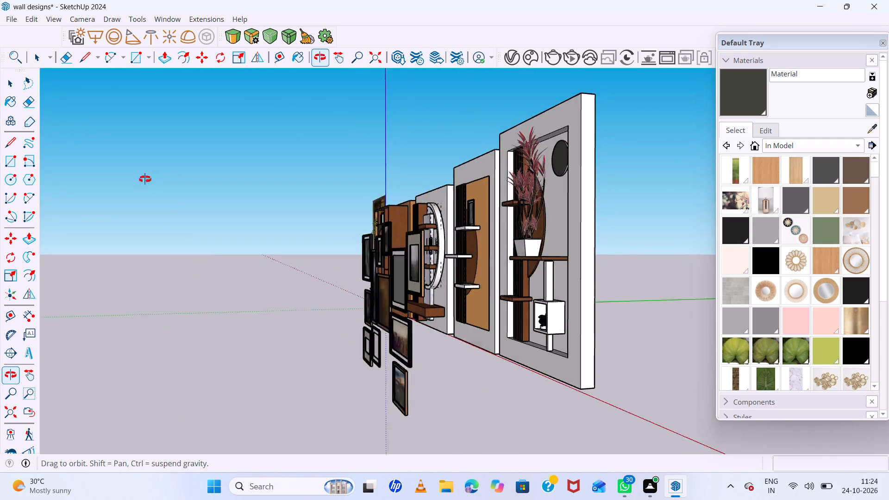
middle_drag(145, 179, 299, 193)
middle_drag(302, 193, 312, 194)
middle_click(319, 194)
middle_click(358, 196)
scroll(230, 164, down, 6)
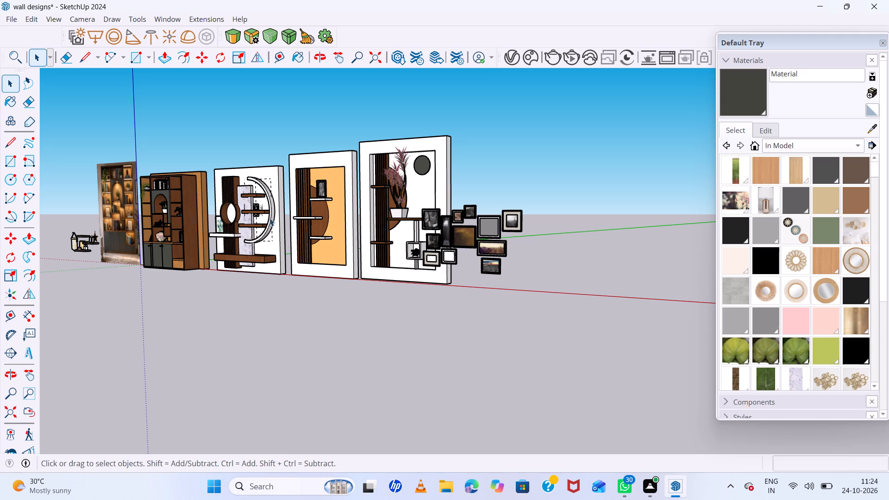
middle_drag(263, 219, 407, 272)
scroll(220, 194, down, 7)
scroll(226, 210, up, 7)
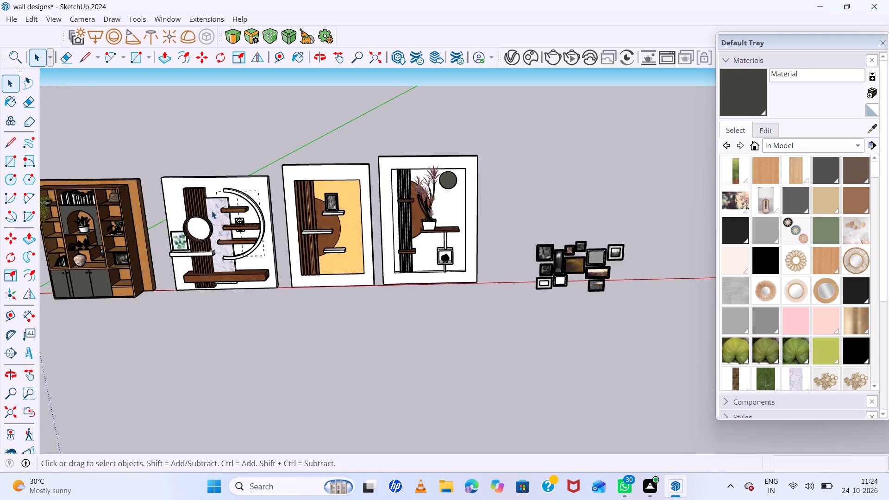
scroll(199, 223, up, 7)
Search the 3D Warehouse for "pot plants".
click(163, 21)
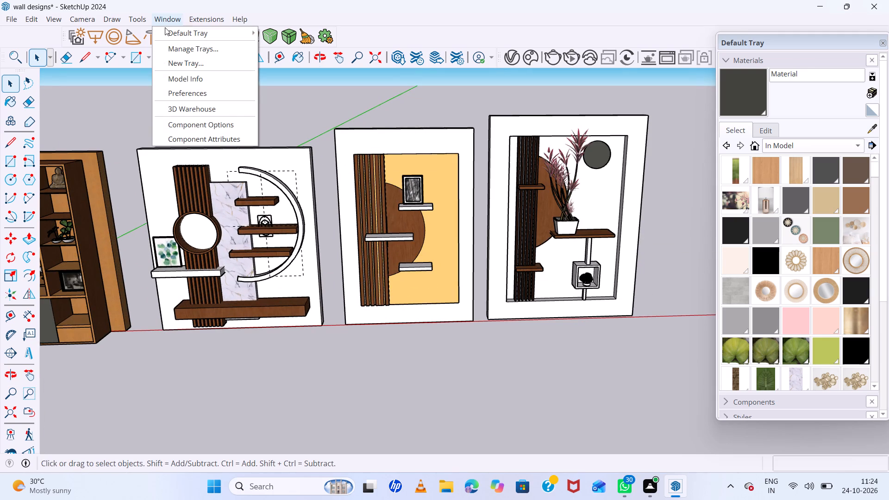
click(215, 105)
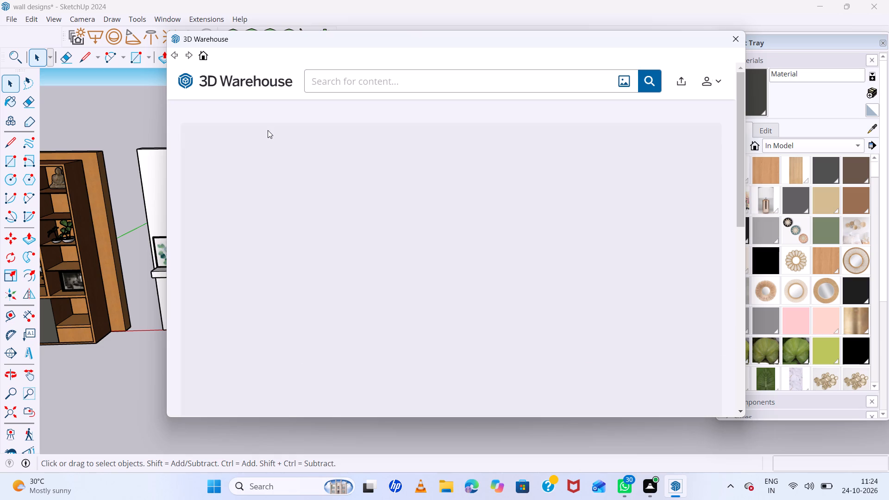
click(336, 87)
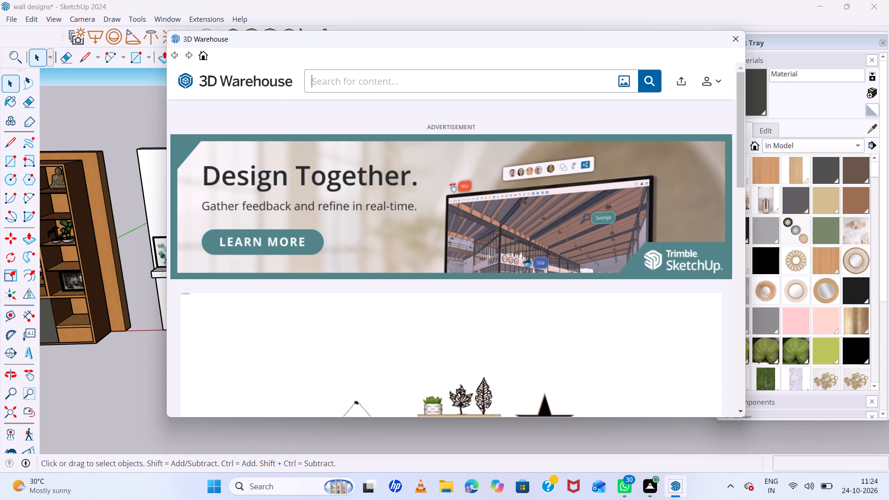
text(pot pl)
key(a)
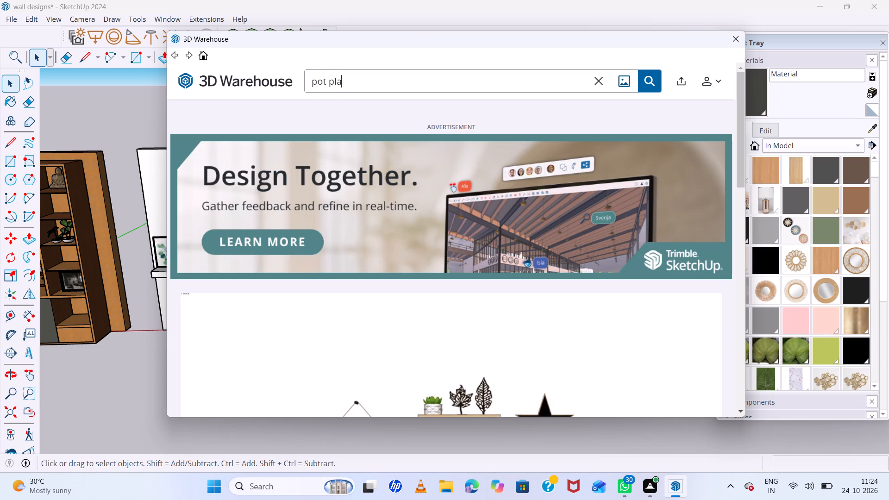
text(nts)
key(Return)
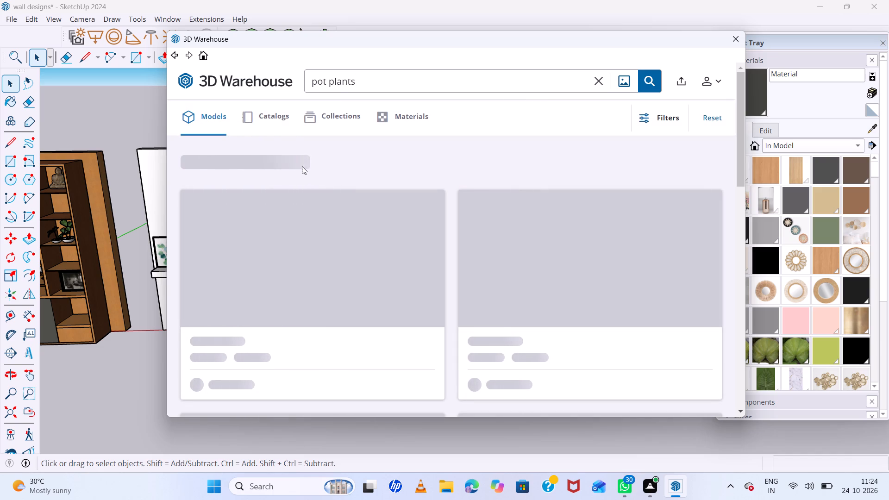
Download the POT PLANTS model of dried pampas grass in a glass vase into the model and place it in front of the designs.
scroll(354, 207, down, 19)
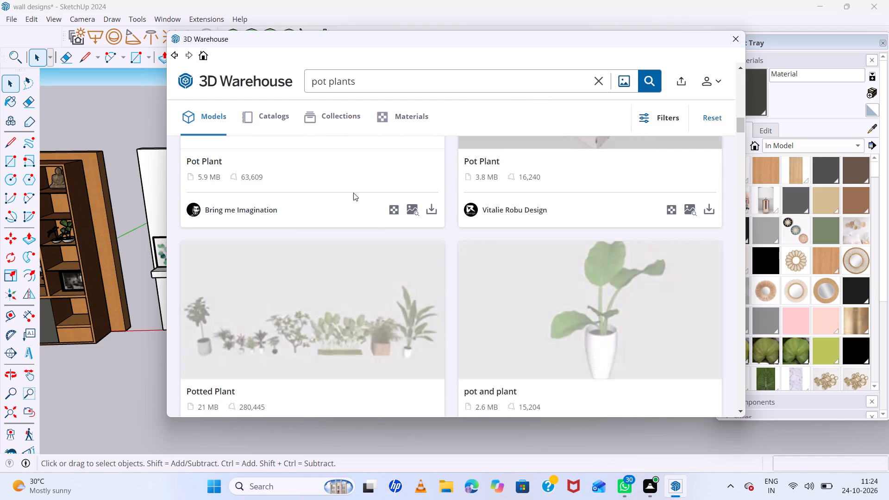
scroll(353, 193, down, 4)
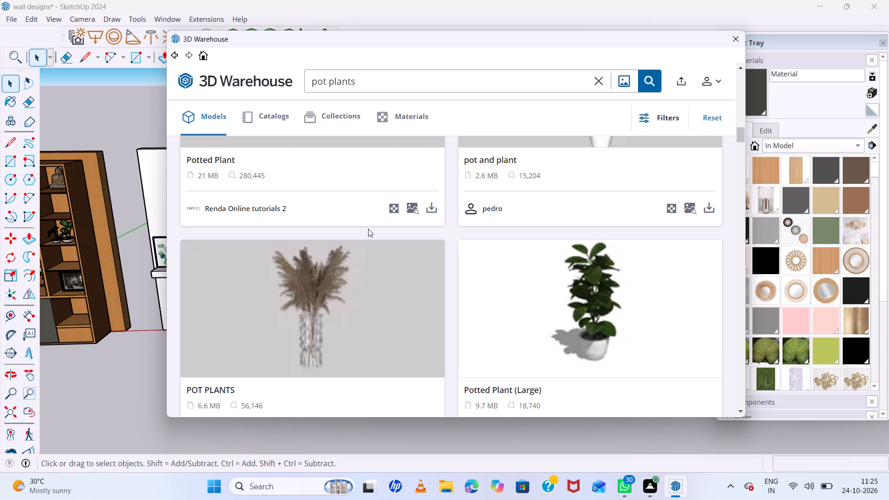
scroll(369, 229, down, 4)
scroll(369, 229, up, 2)
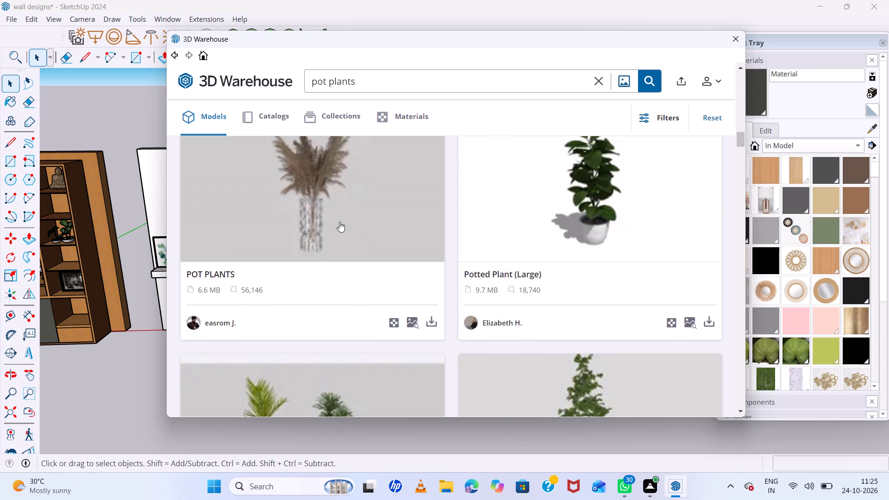
click(339, 222)
scroll(339, 222, down, 7)
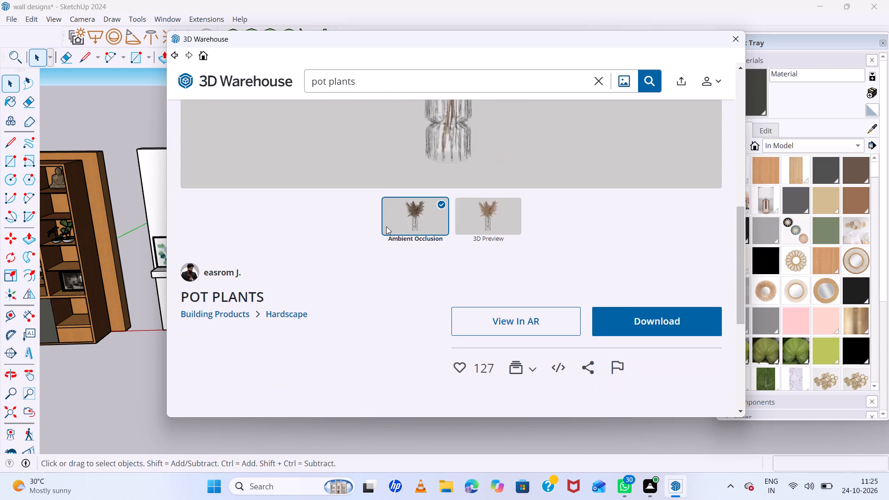
click(603, 322)
click(426, 239)
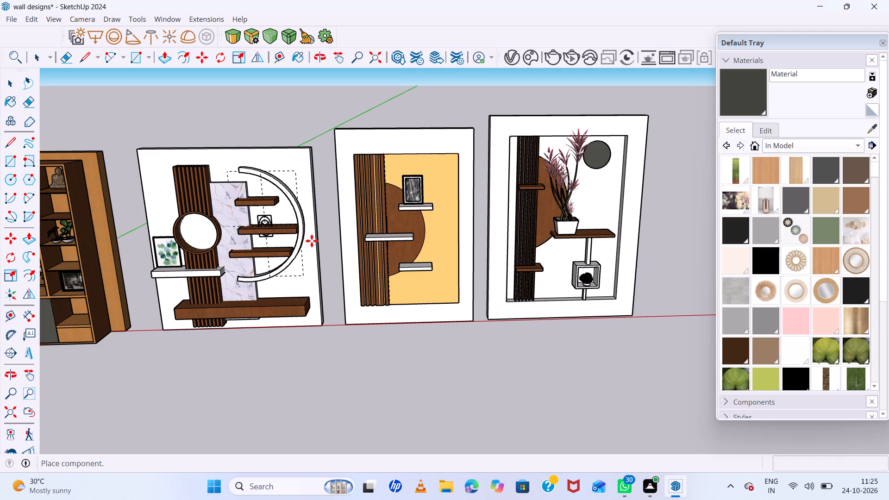
scroll(312, 241, down, 6)
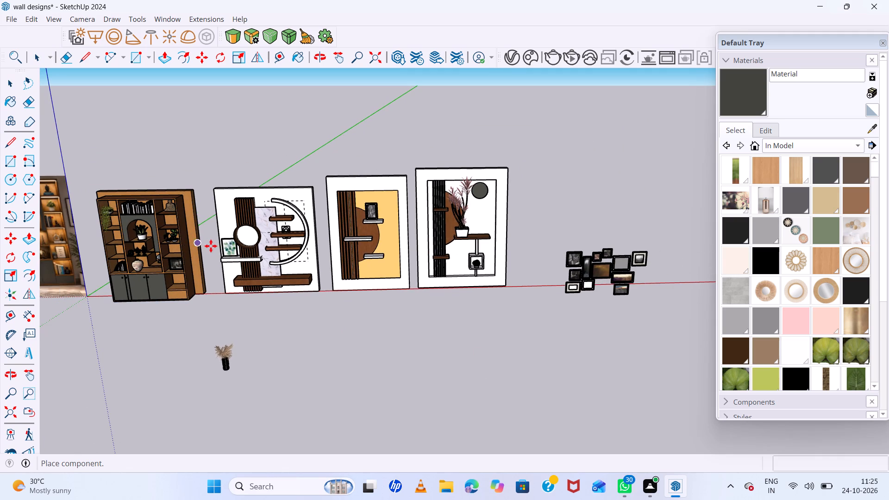
click(211, 249)
Move the pampas grass vase close to the lower corner of the first wall design, on the side facing the bookcase.
scroll(231, 339, up, 6)
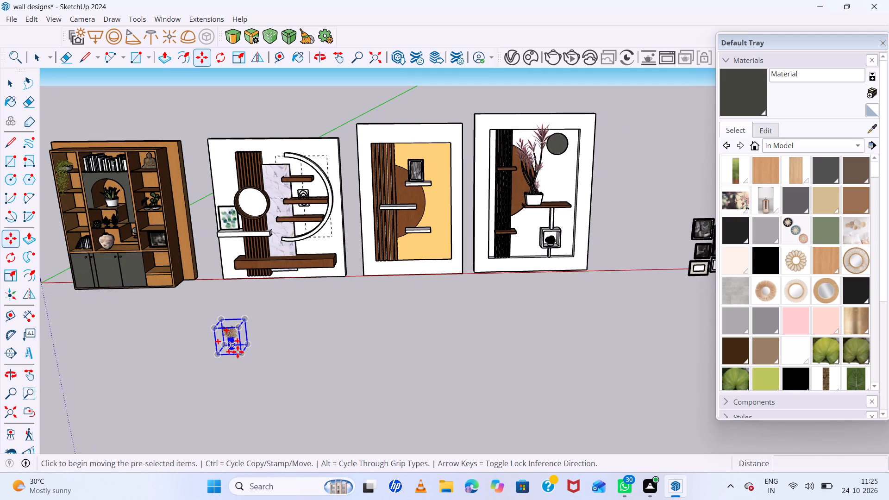
click(238, 352)
scroll(267, 211, up, 16)
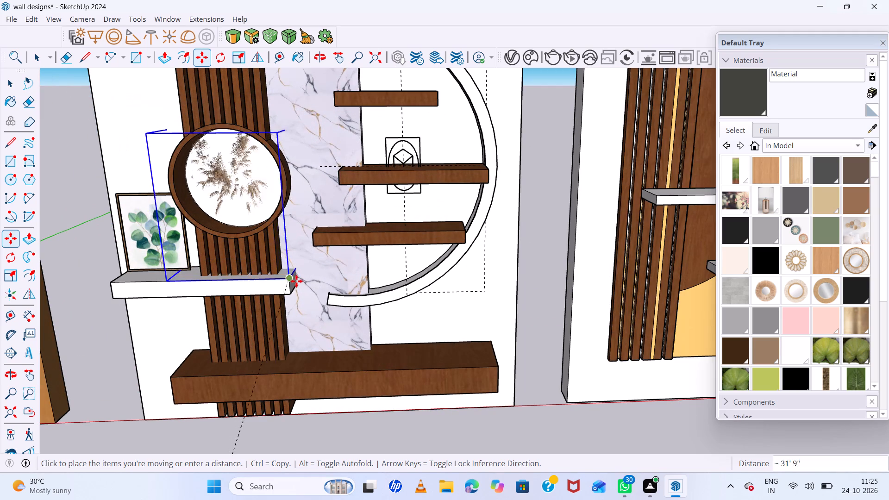
click(120, 331)
scroll(114, 325, up, 6)
click(113, 282)
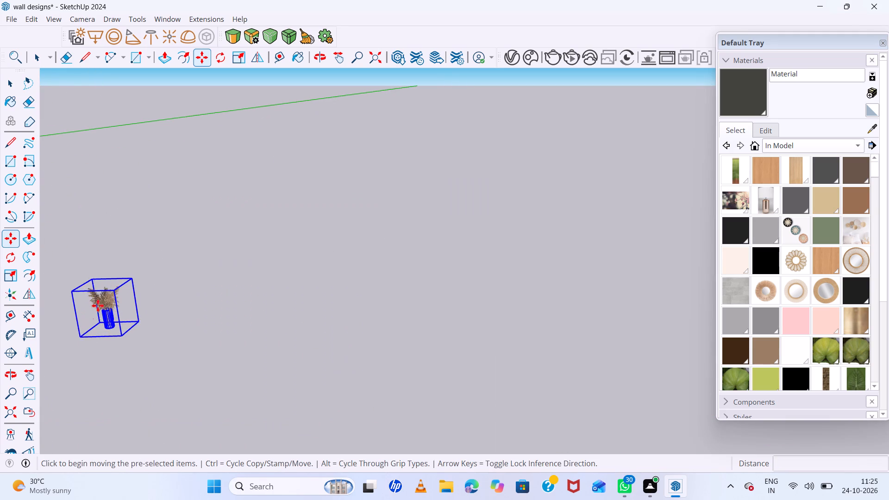
scroll(78, 349, down, 16)
scroll(110, 257, down, 6)
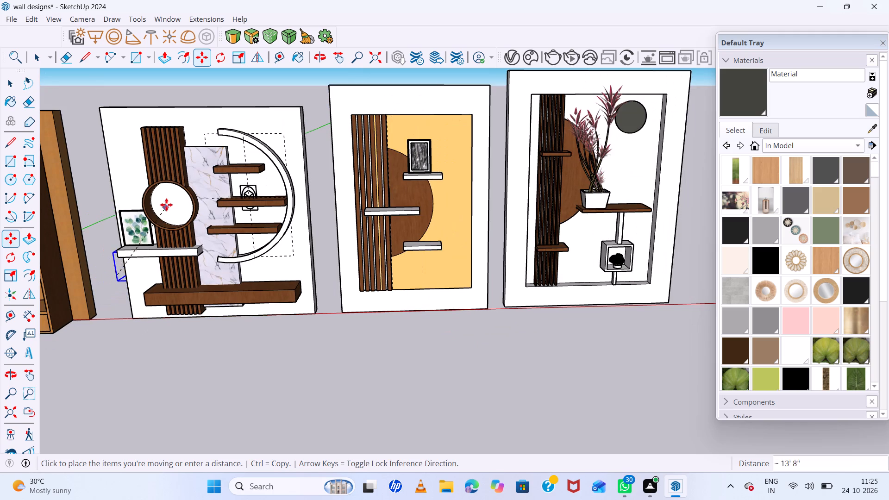
click(102, 367)
scroll(112, 353, up, 1)
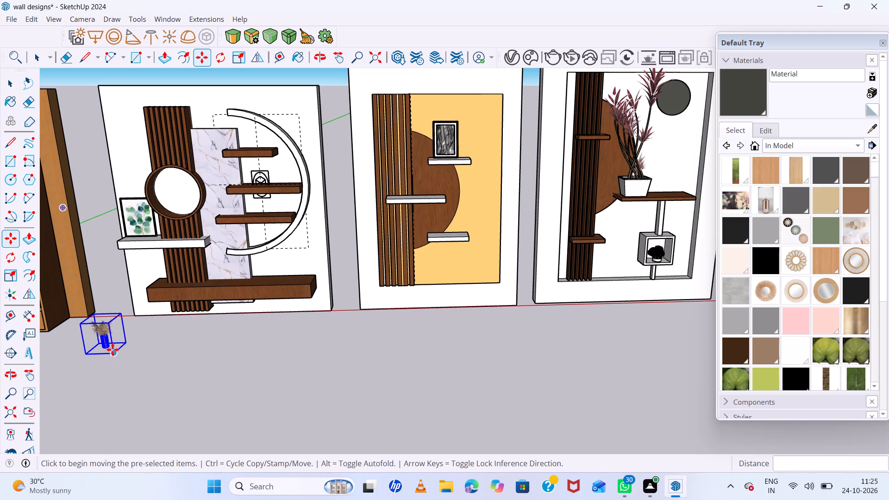
click(113, 348)
scroll(199, 225, up, 2)
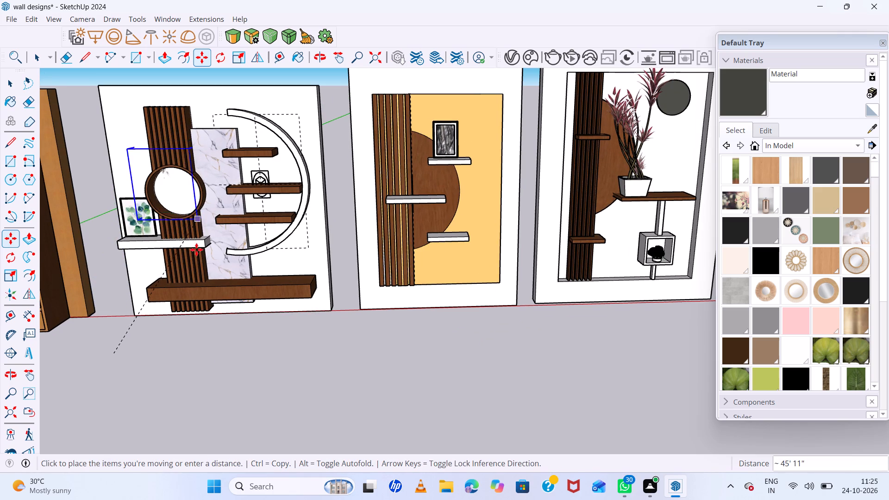
scroll(196, 250, up, 3)
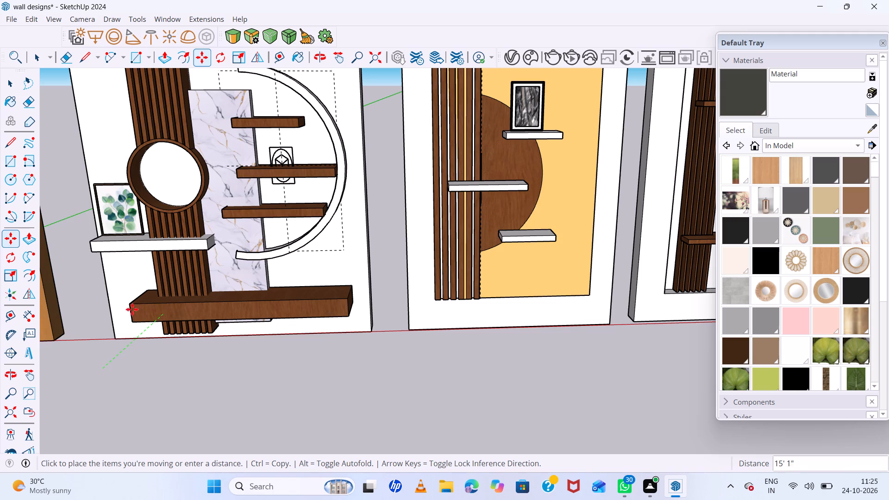
click(113, 359)
scroll(110, 353, up, 6)
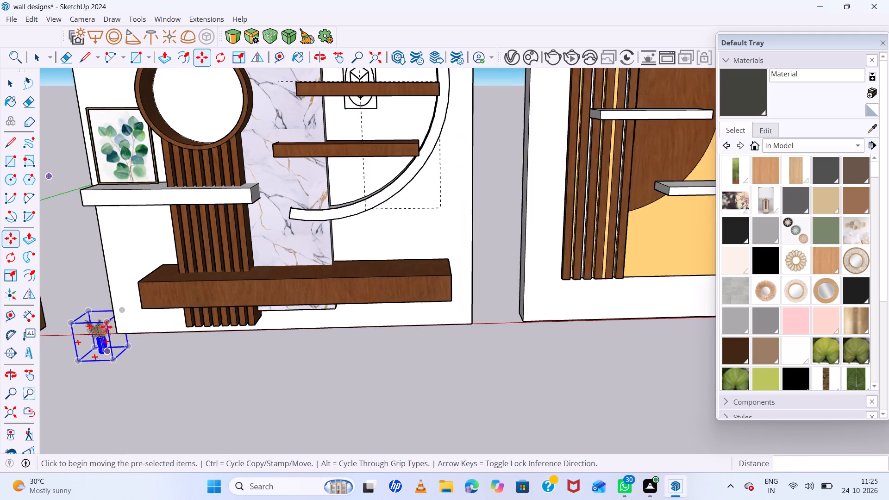
Move the vase up into the round wooden ring of the first wall design, near its inner bottom surface.
click(102, 347)
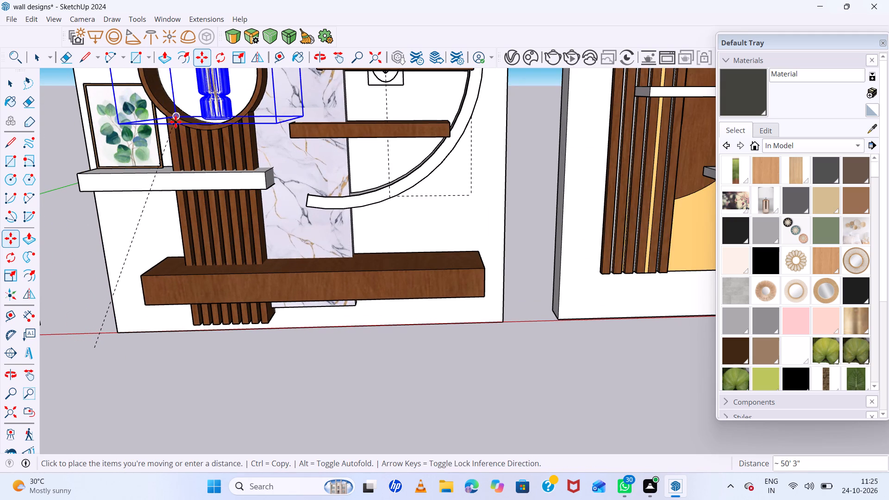
click(175, 122)
scroll(202, 149, up, 11)
middle_drag(197, 154, 355, 255)
middle_click(355, 255)
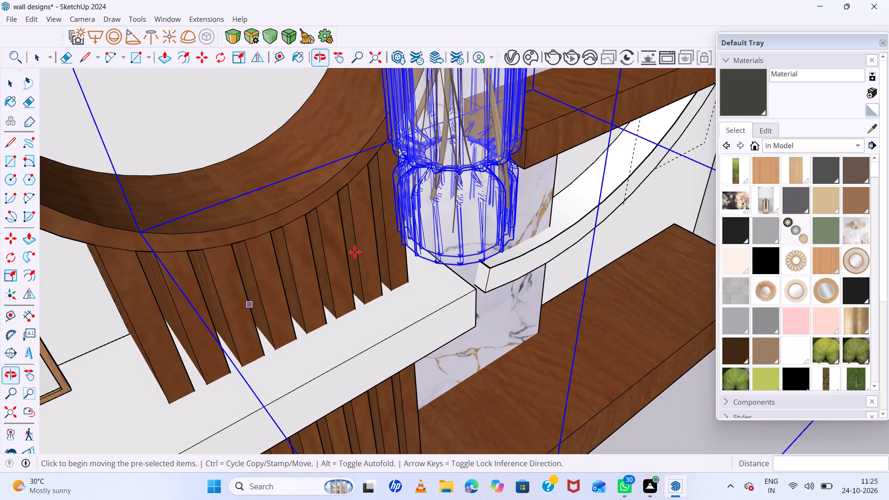
drag(423, 254, 416, 248)
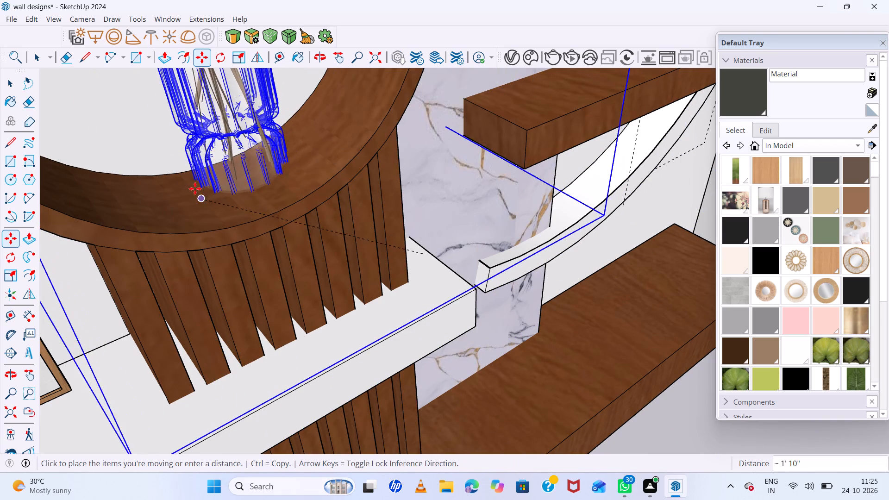
click(206, 203)
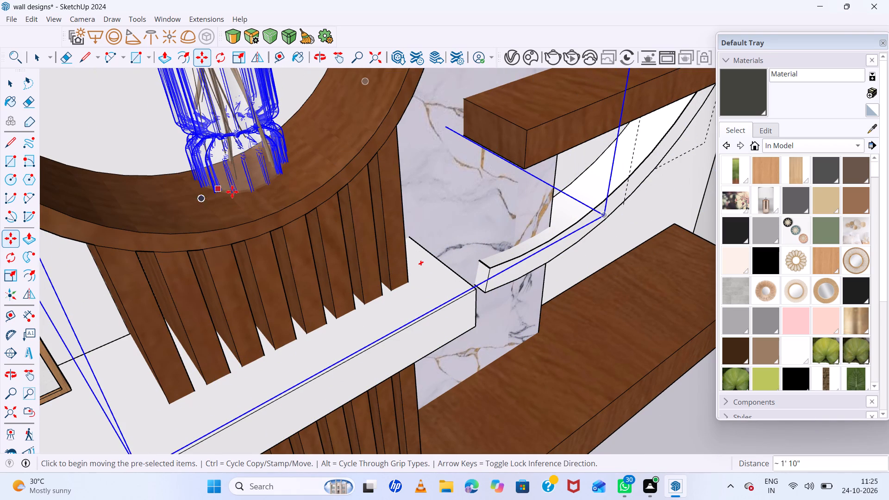
Raise the vase a few inches along the blue axis so its base rests on the inner bottom of the wooden ring.
click(239, 189)
key(Up)
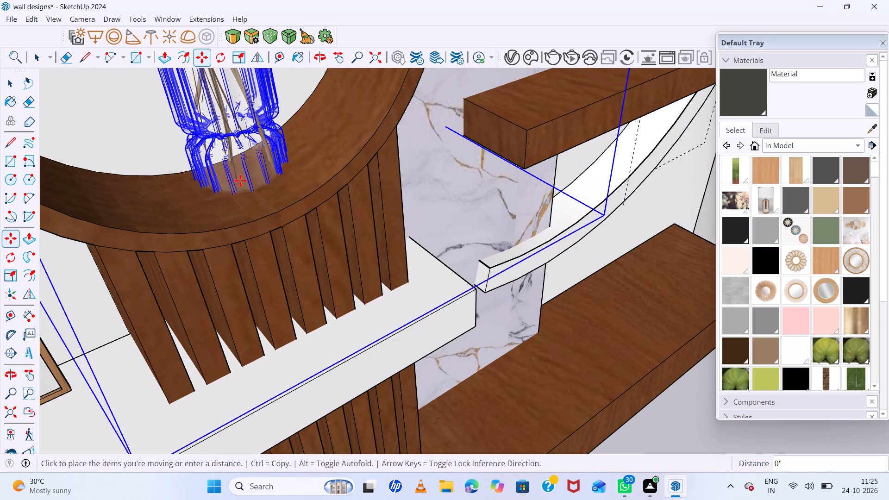
drag(240, 181, 240, 176)
click(250, 150)
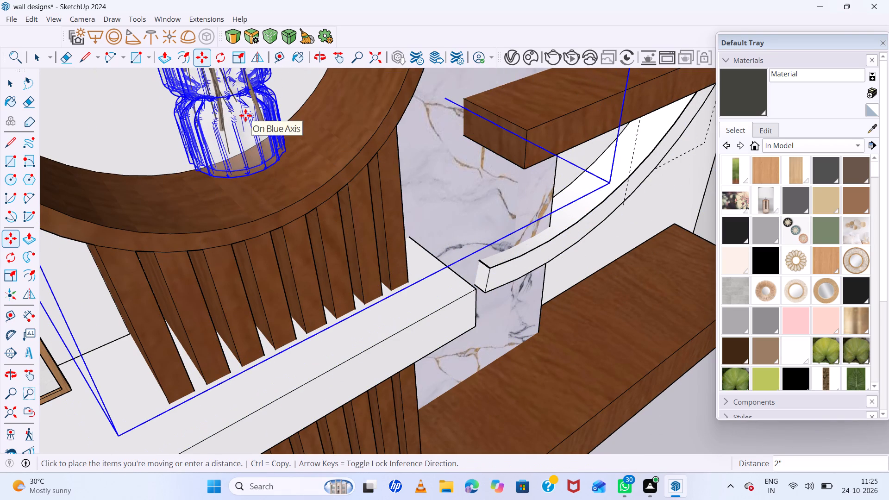
click(249, 132)
scroll(260, 163, up, 5)
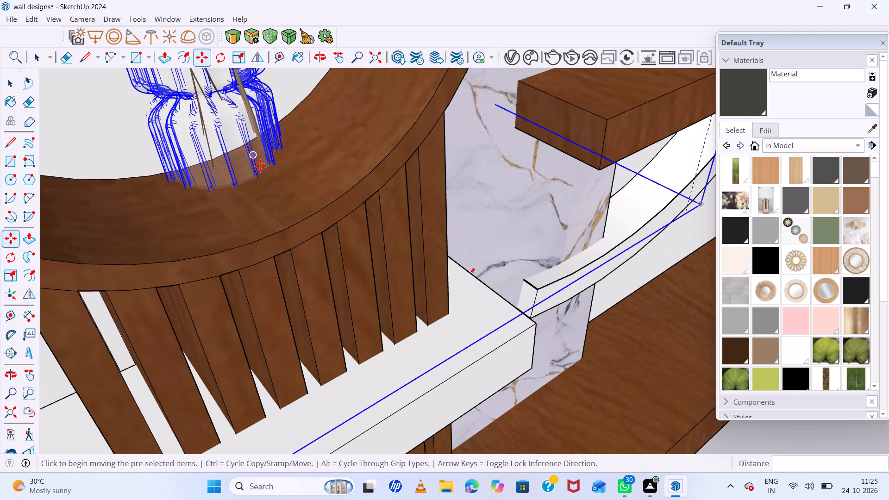
click(254, 157)
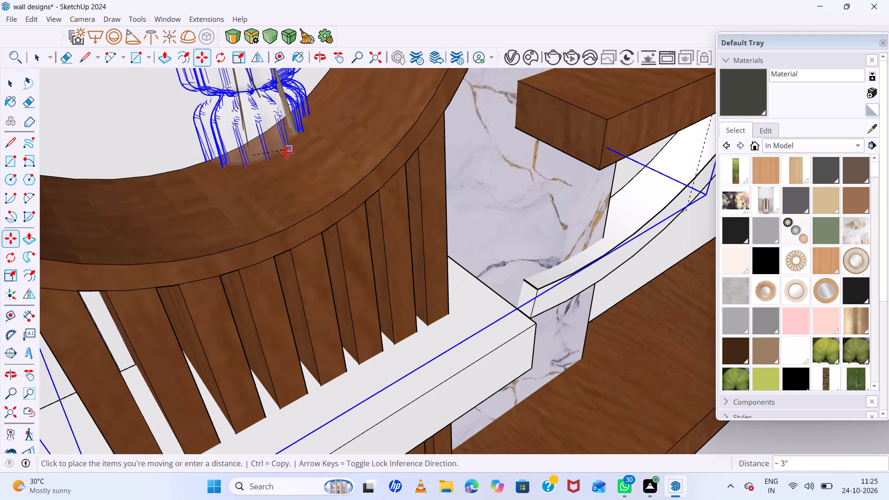
key(Up)
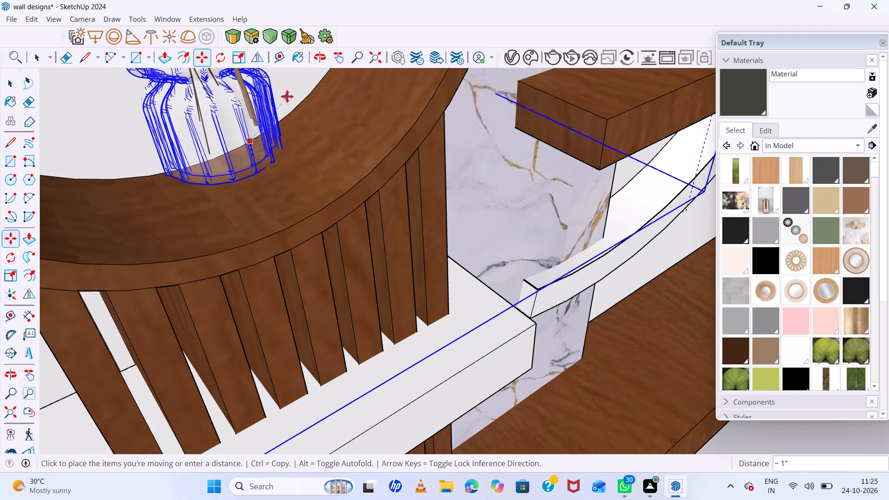
click(286, 93)
Move the vase forward along the green axis toward the front edge of the round wooden ring.
key(m)
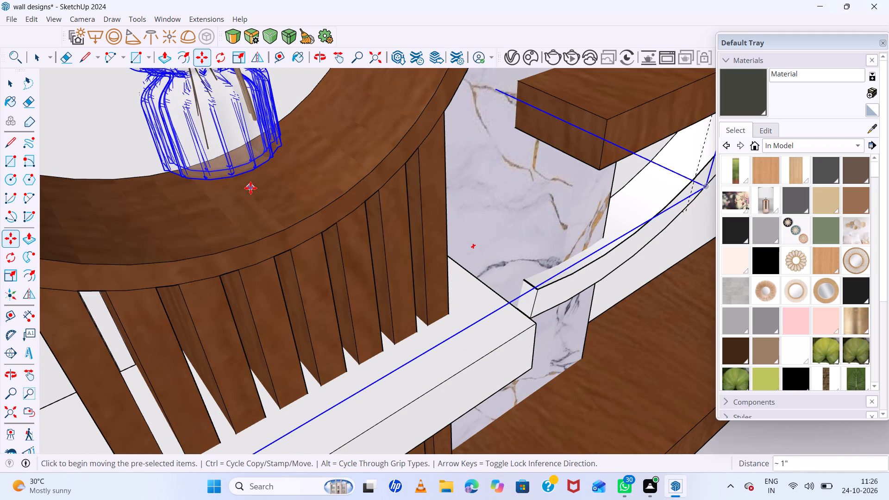
click(236, 161)
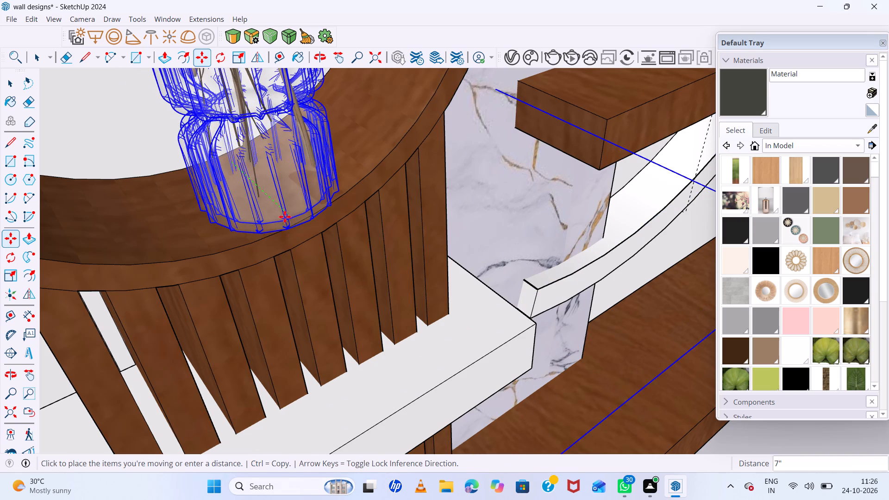
click(282, 201)
scroll(251, 204, down, 9)
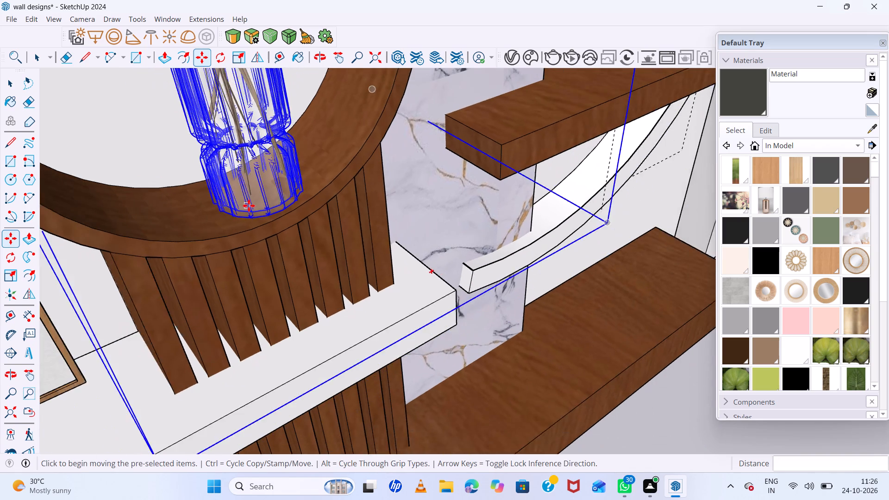
scroll(249, 206, down, 20)
middle_drag(323, 261, 225, 158)
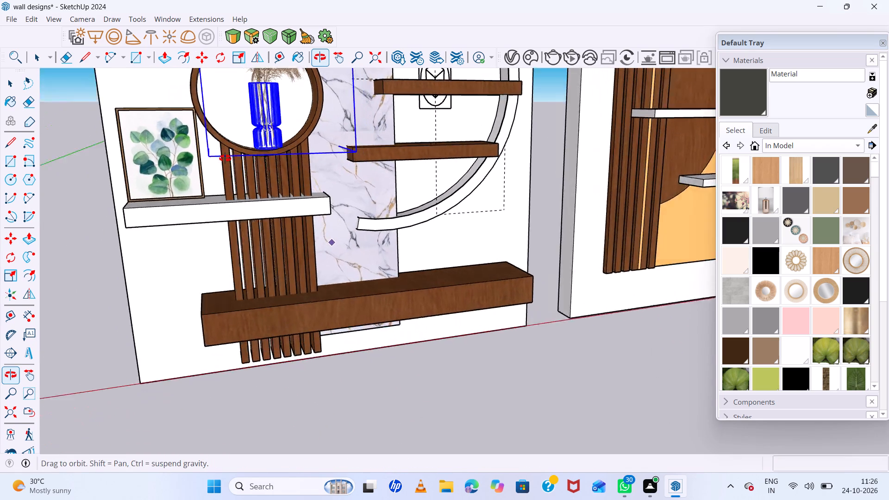
middle_drag(225, 158, 192, 164)
middle_click(192, 164)
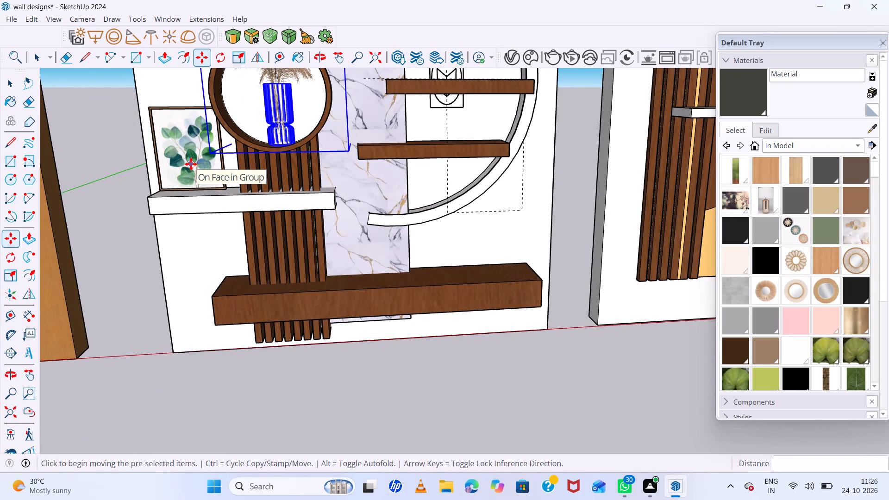
scroll(191, 164, down, 12)
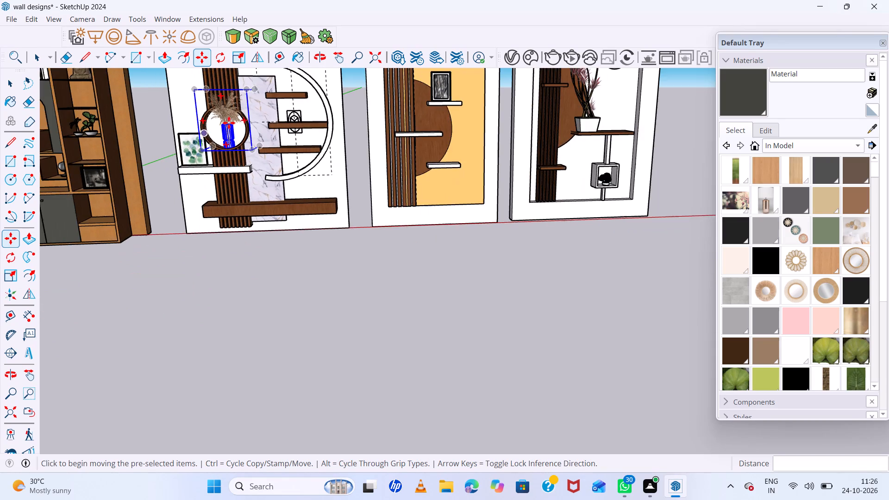
Scale the pampas grass vase to fit the round ring: about 0.82 and 0.71 along red, 0.71 along blue, and 0.48 along green.
scroll(239, 92, up, 20)
scroll(239, 92, up, 14)
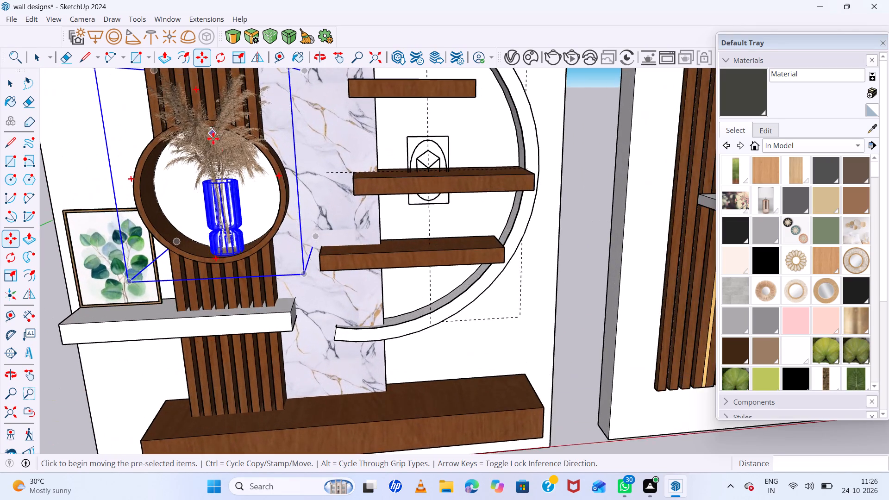
middle_drag(223, 148, 379, 214)
middle_click(379, 214)
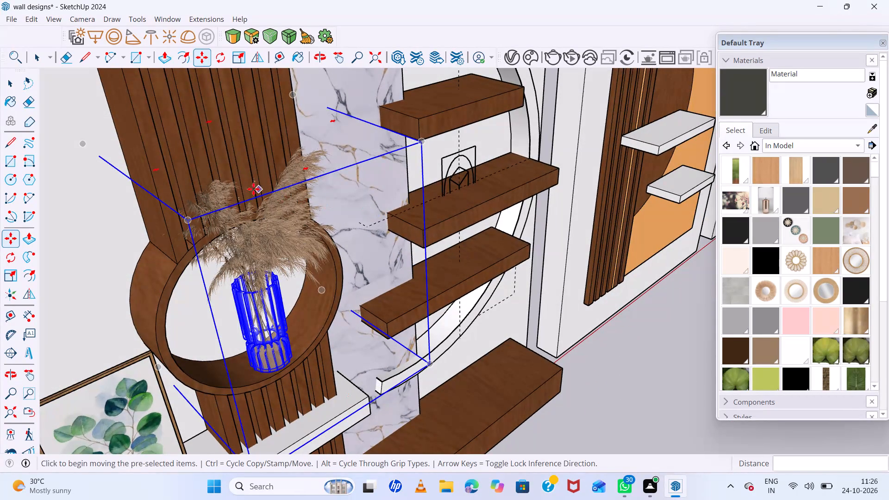
key(s)
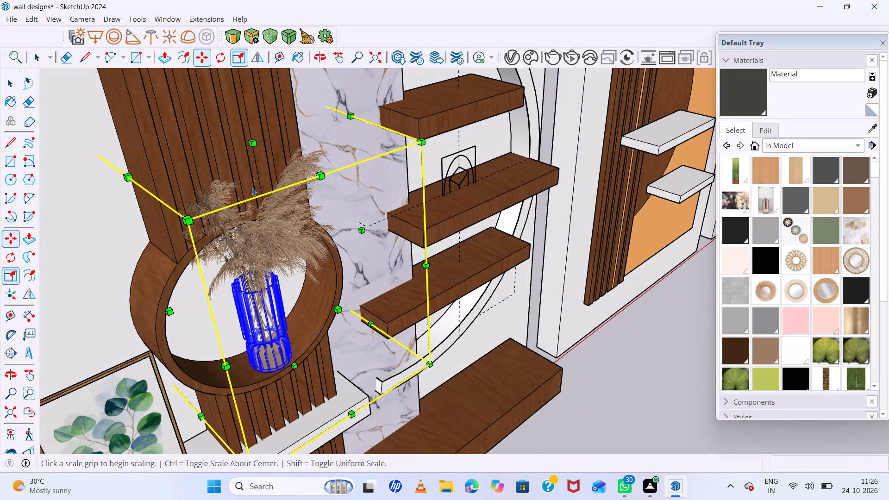
click(365, 233)
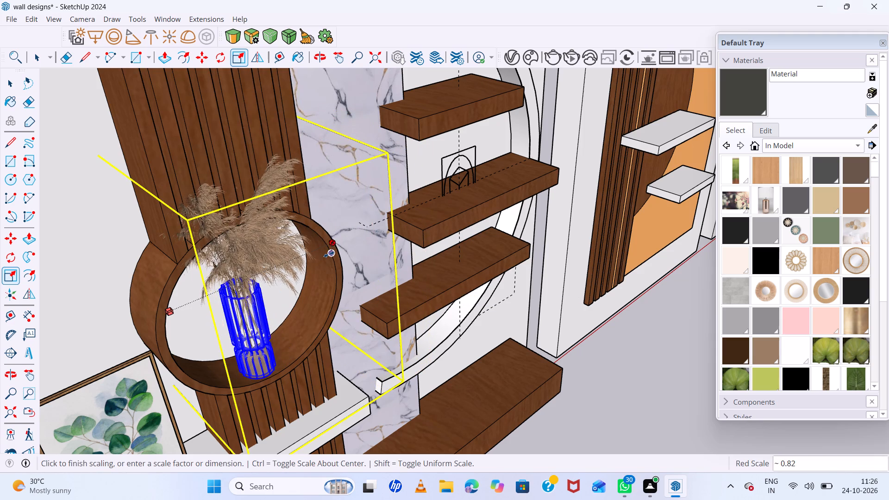
click(329, 253)
click(235, 144)
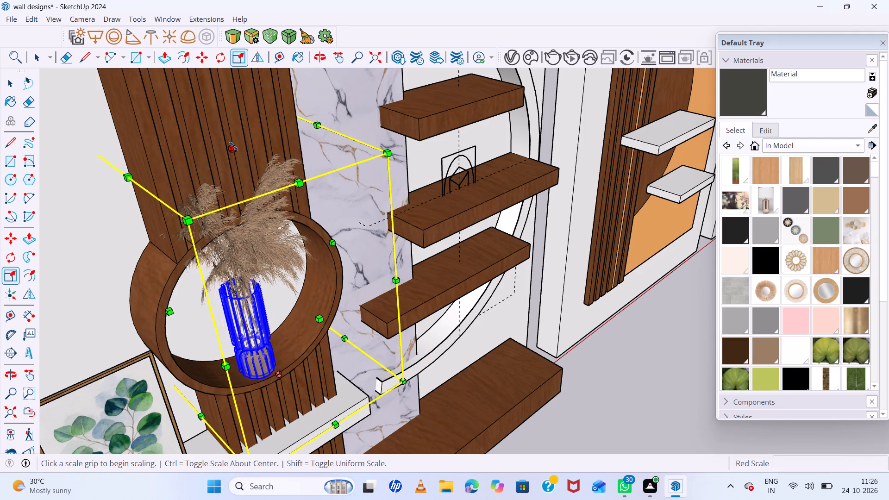
click(232, 147)
click(249, 225)
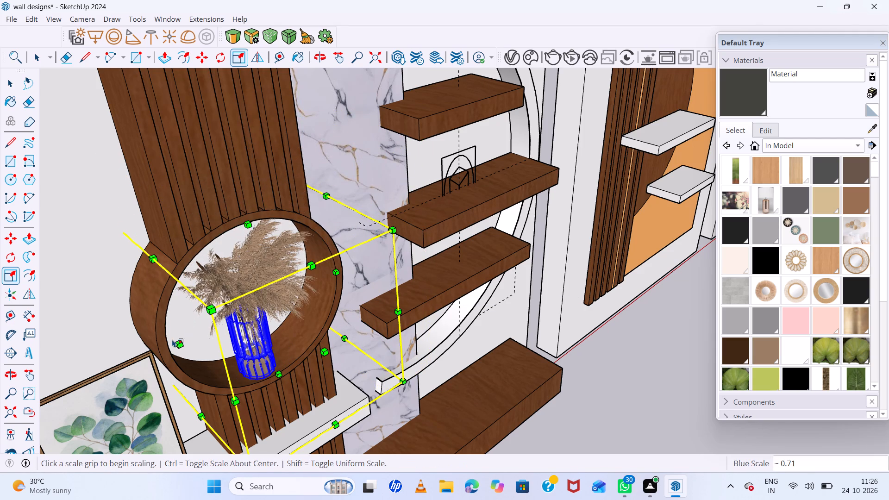
click(172, 344)
click(180, 343)
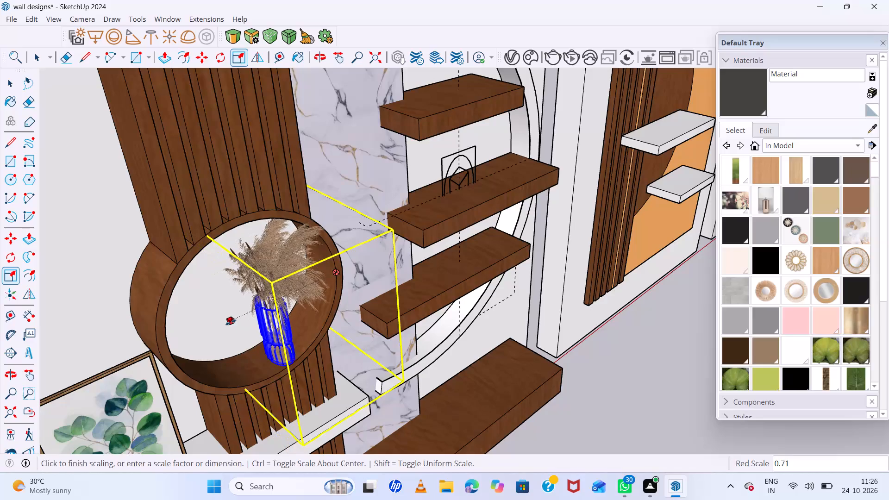
click(231, 322)
click(349, 338)
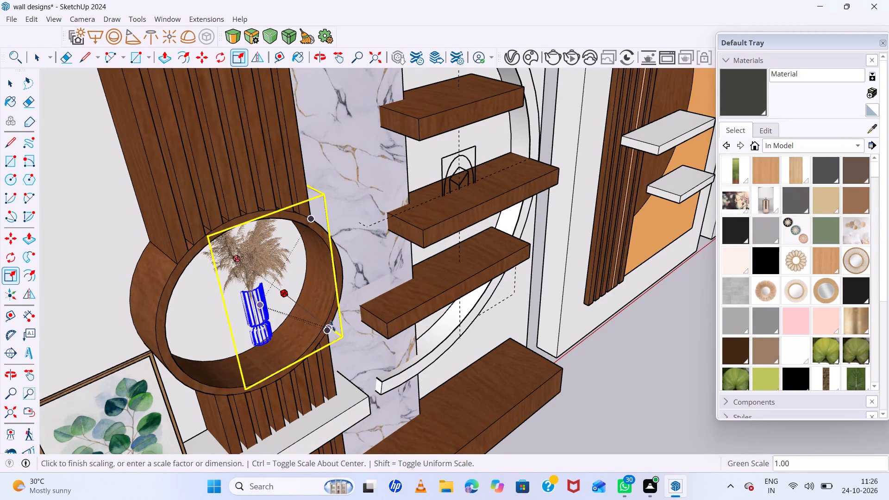
click(330, 324)
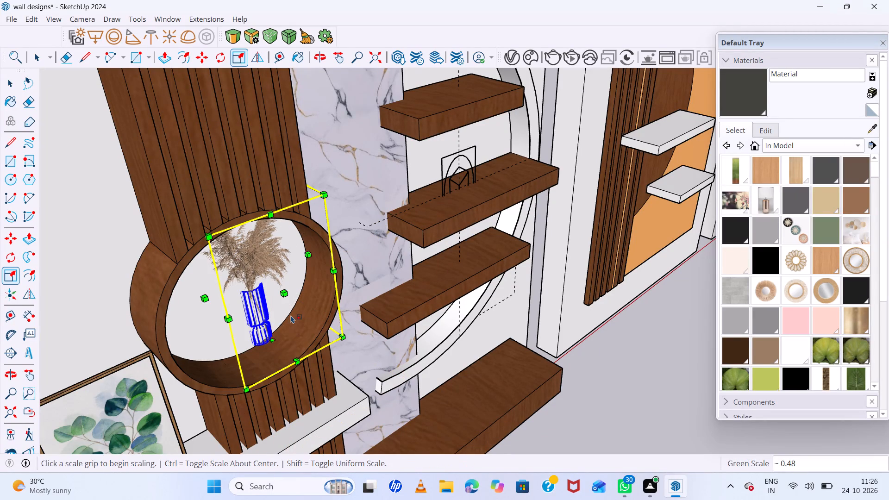
Move the vase to stand on the inner bottom surface of the round wooden ring, then deselect it.
key(m)
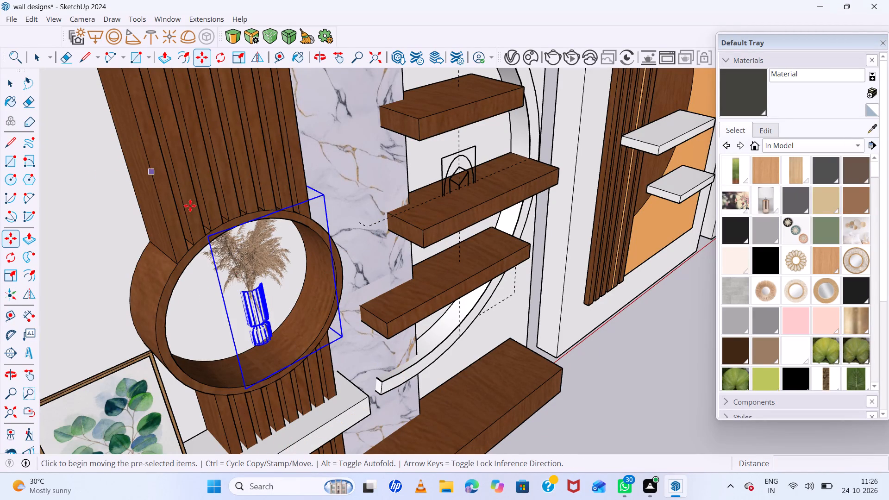
click(267, 330)
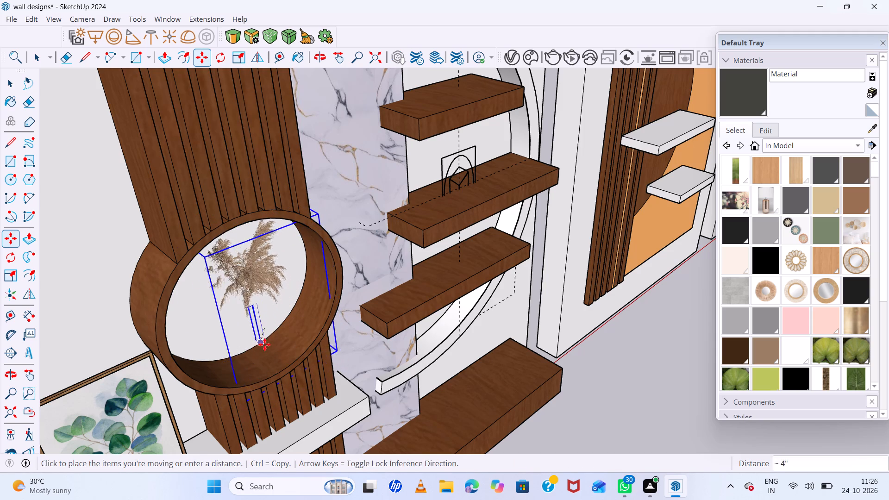
click(303, 360)
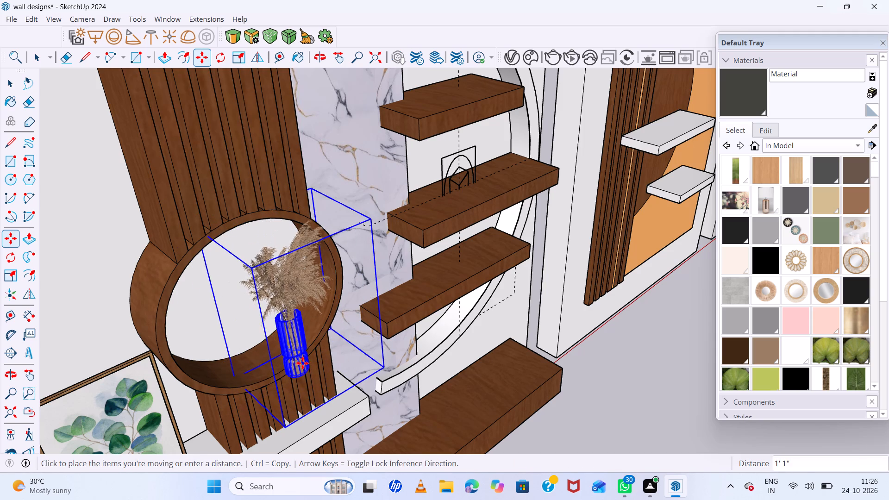
scroll(311, 385, up, 8)
middle_drag(300, 370, 332, 333)
middle_click(333, 332)
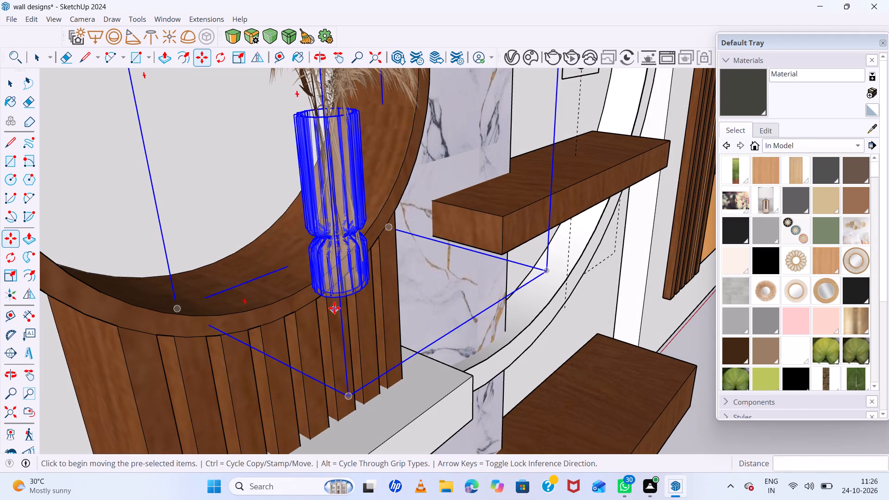
click(336, 297)
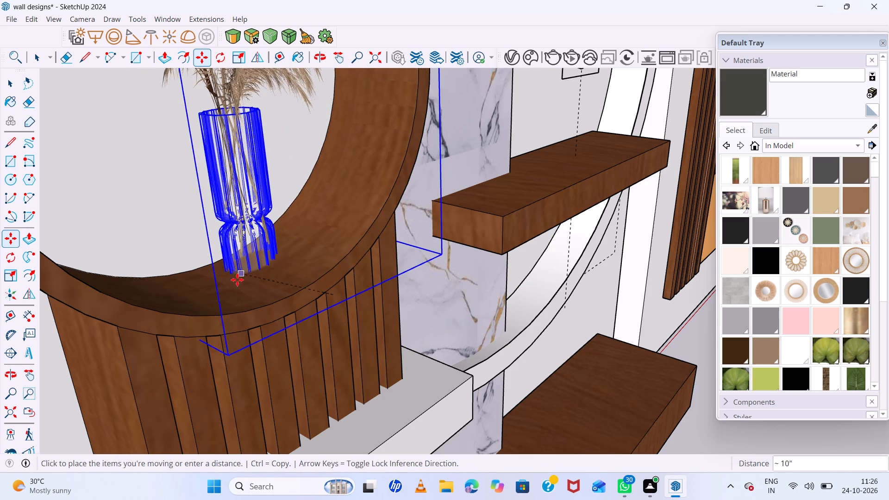
click(230, 286)
scroll(254, 302, up, 4)
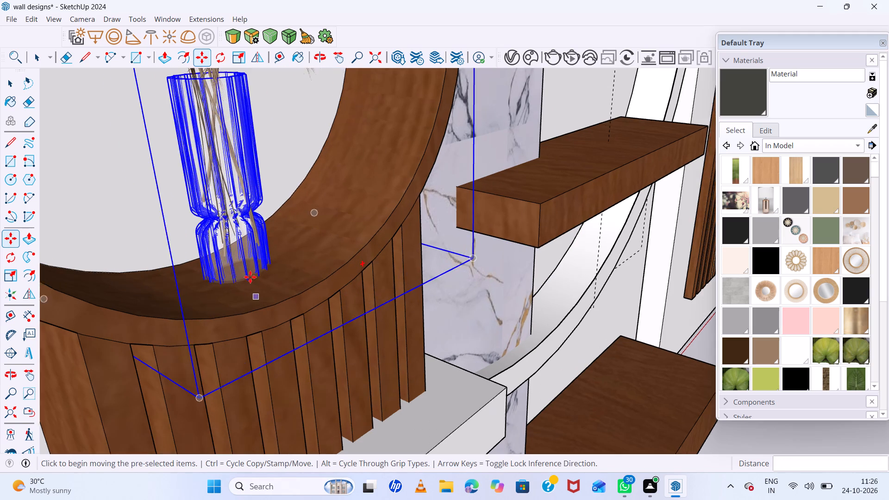
click(249, 274)
click(242, 264)
scroll(209, 288, down, 17)
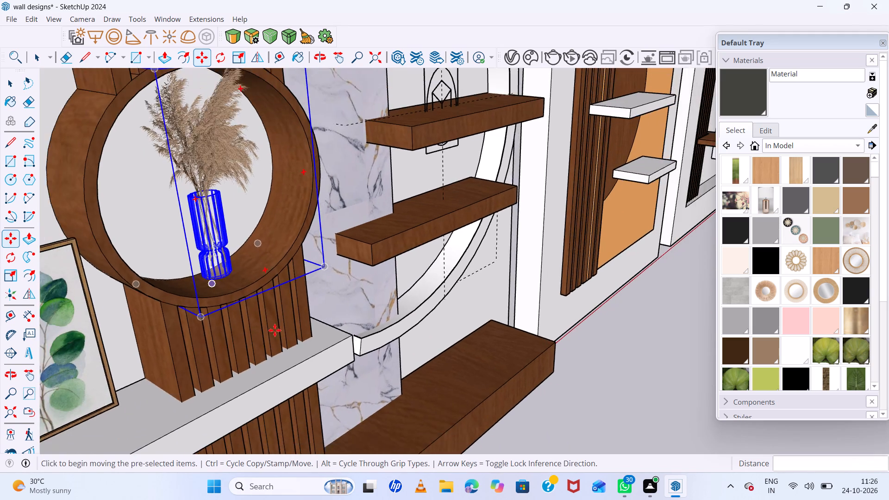
middle_drag(318, 341, 162, 320)
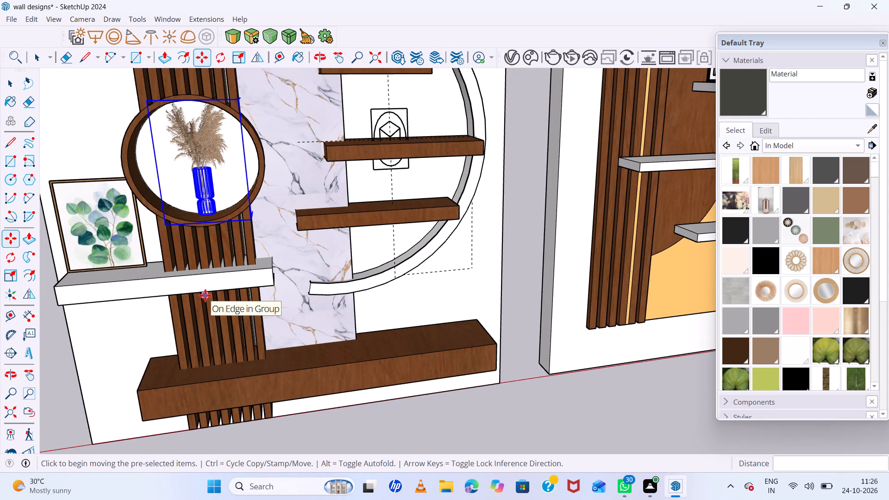
key(space)
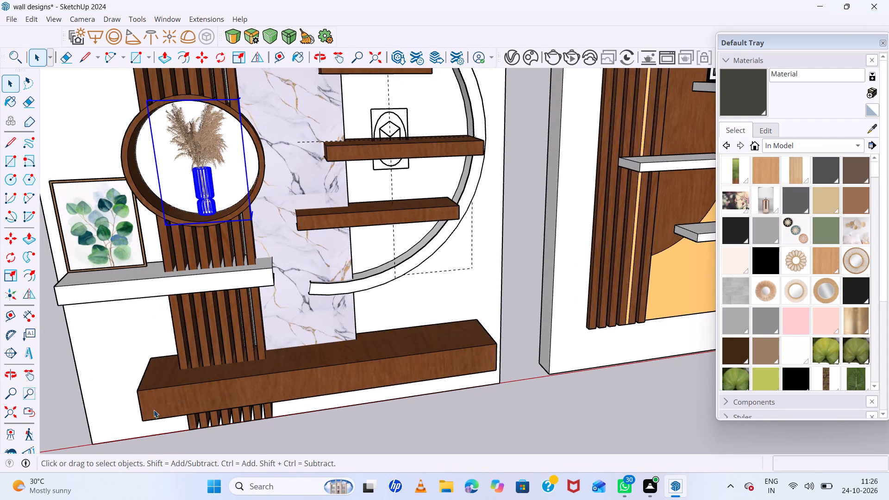
click(310, 433)
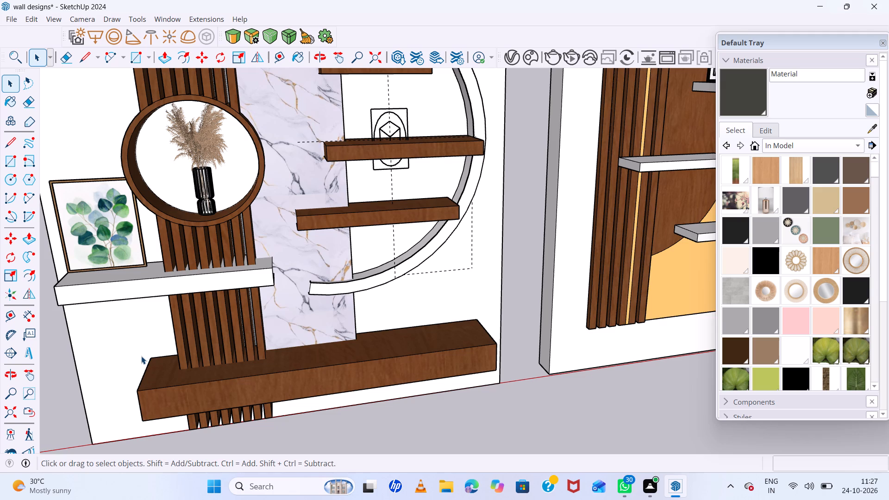
Examine the wall designs, focusing on the slats, framed picture and floating shelves of the second, yellow-backed design.
scroll(141, 356, down, 13)
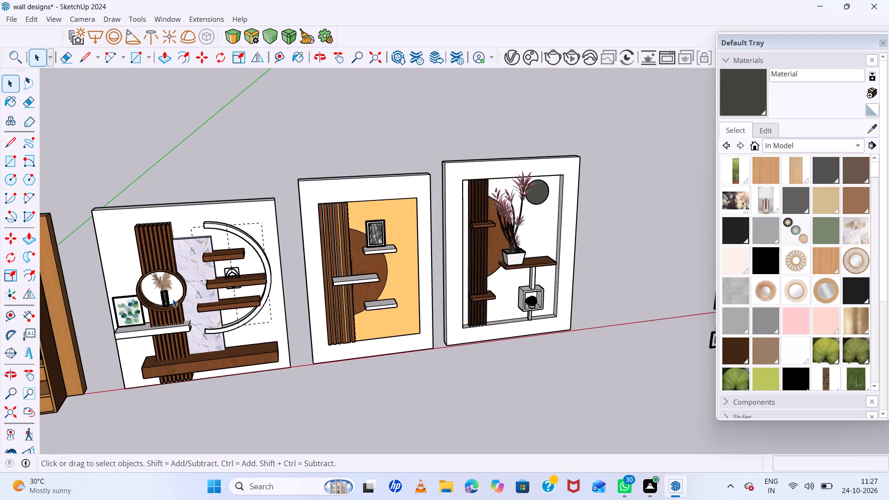
scroll(173, 299, up, 7)
middle_drag(246, 327, 255, 264)
middle_click(255, 264)
middle_drag(188, 261, 126, 261)
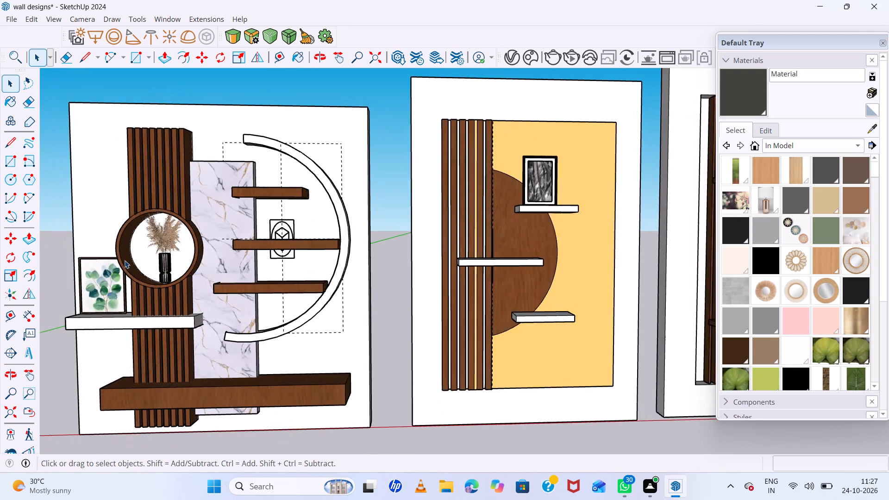
scroll(125, 260, down, 12)
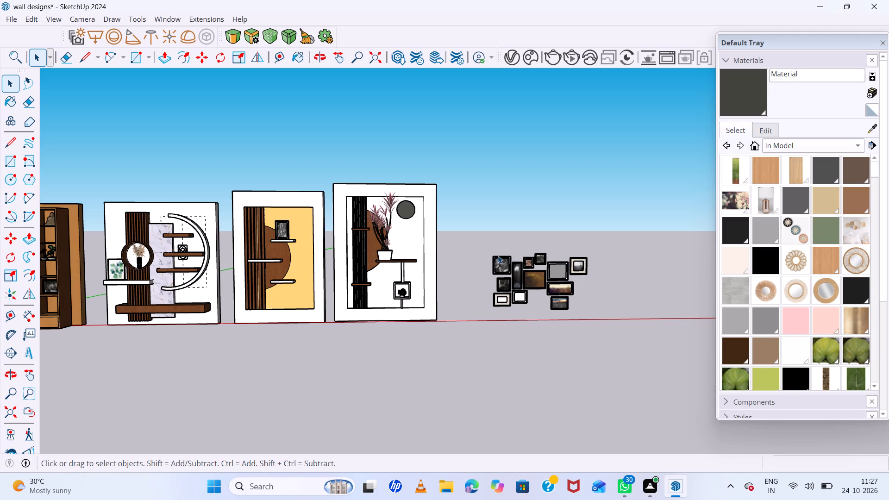
scroll(268, 244, up, 13)
middle_drag(261, 261, 282, 311)
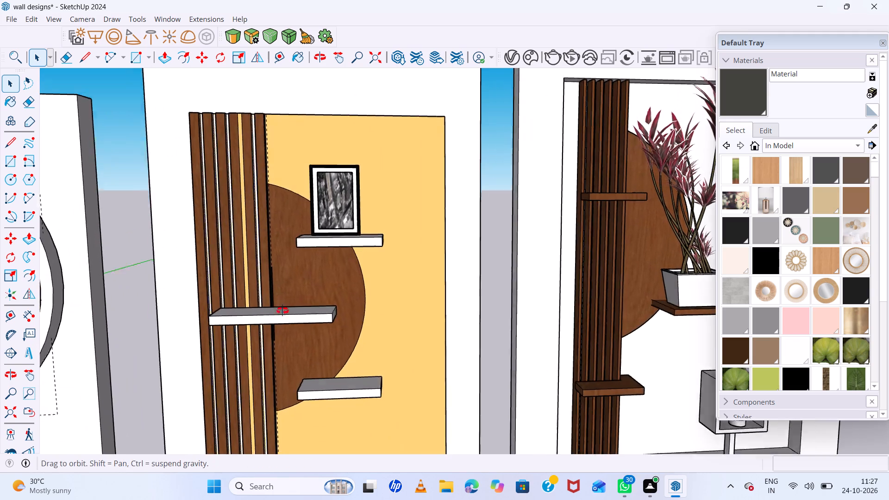
middle_drag(282, 311, 282, 358)
middle_click(282, 357)
middle_drag(282, 355, 283, 347)
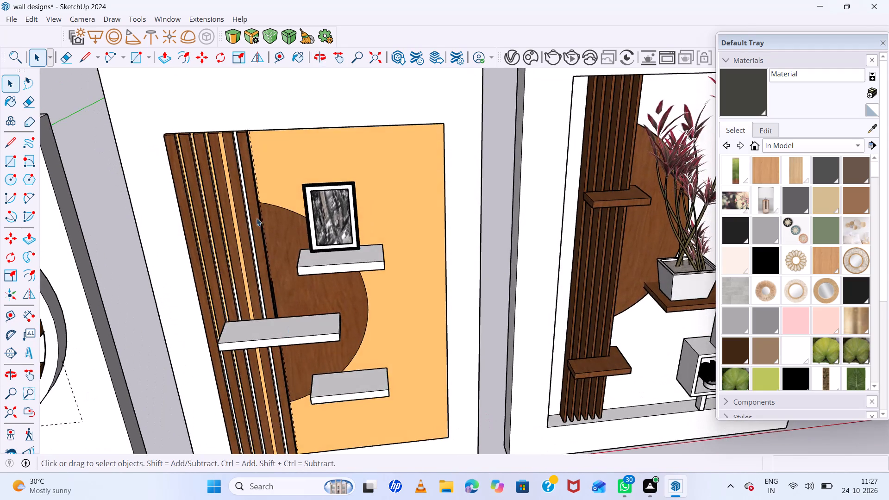
scroll(240, 182, up, 12)
click(220, 151)
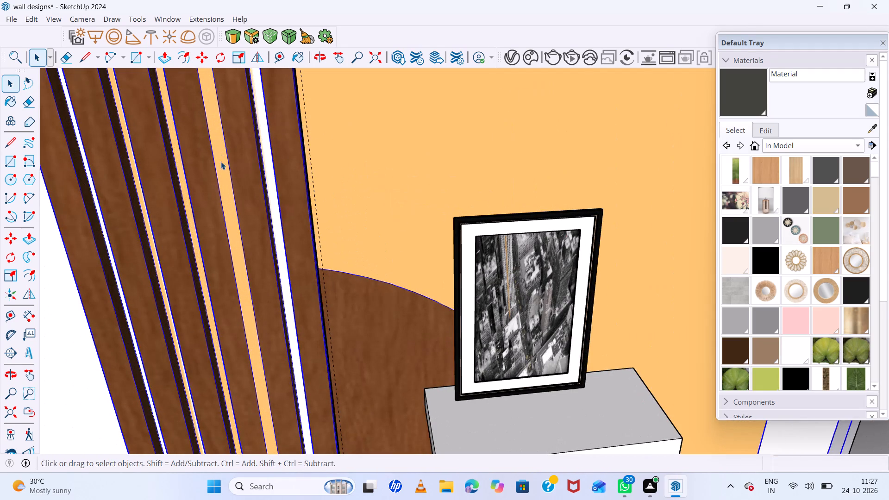
scroll(222, 186, down, 8)
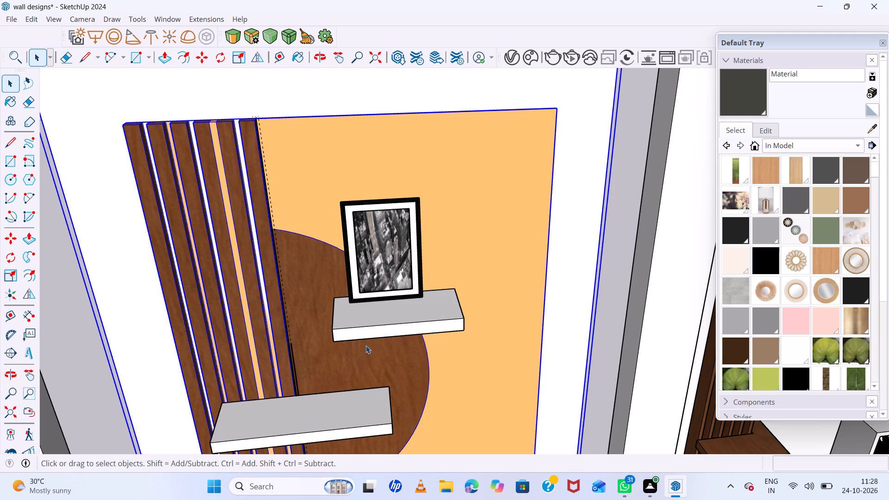
scroll(358, 349, down, 6)
middle_drag(359, 344, 360, 261)
middle_click(360, 261)
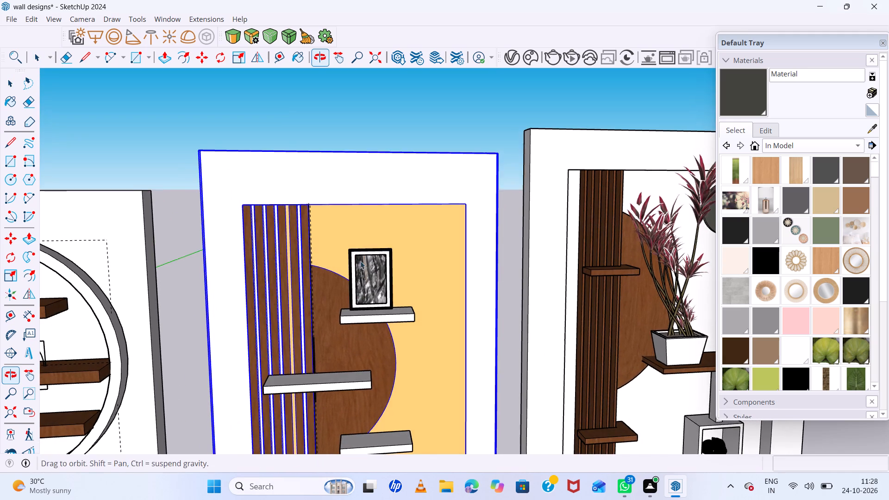
Search the 3D Warehouse for "pot plants".
click(174, 19)
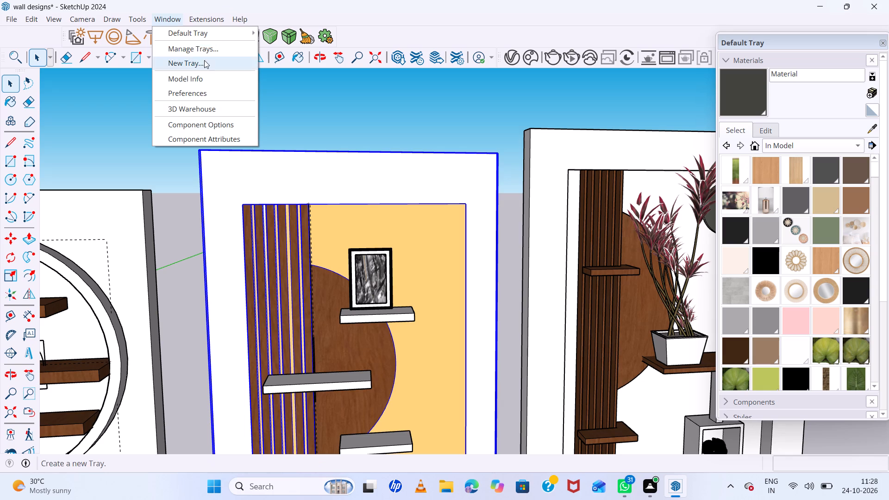
click(207, 111)
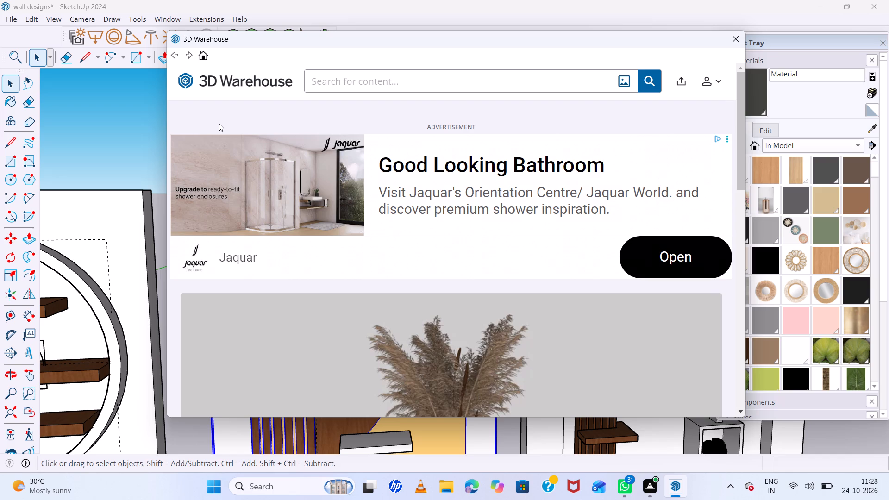
click(359, 81)
text(pot pl)
text(ants)
key(Return)
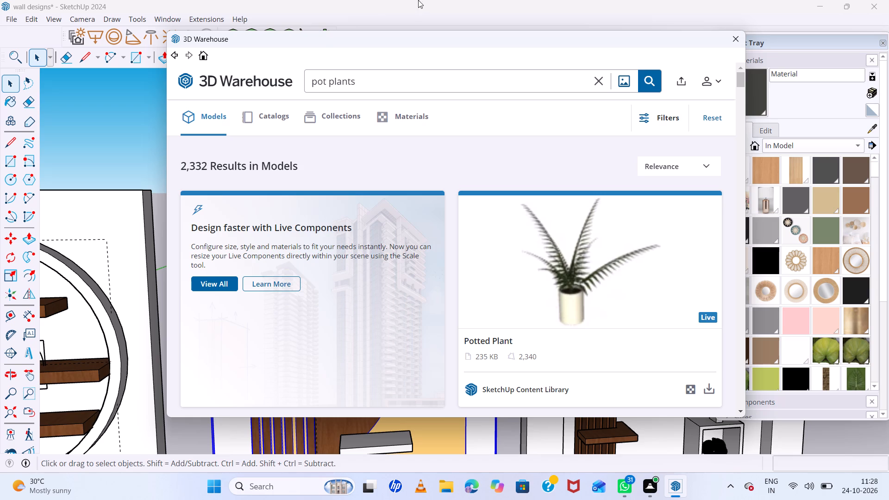
Browse the pot plant models and open the 1.5 MB "potted plants" model showing two plants in footed planters.
scroll(356, 264, down, 18)
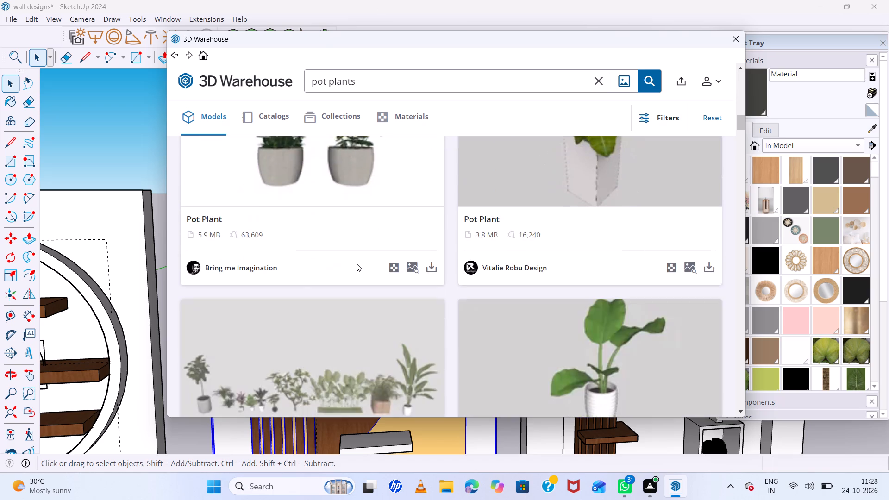
scroll(357, 263, down, 19)
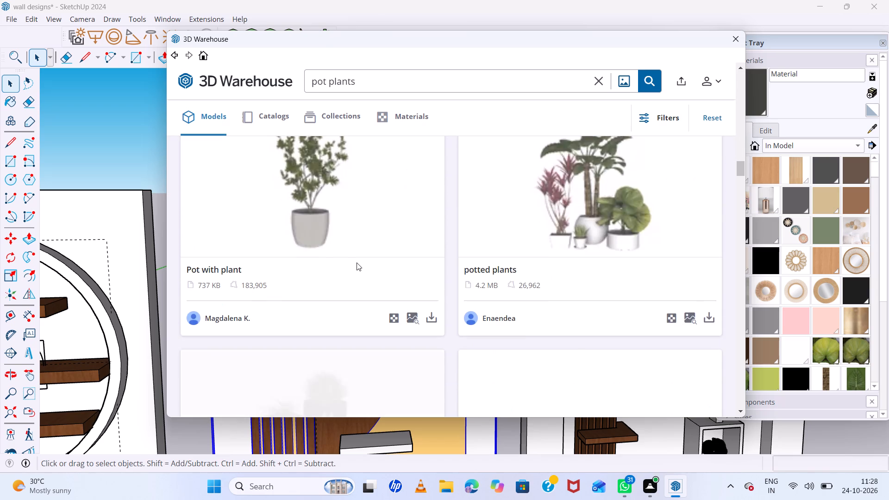
scroll(357, 262, down, 19)
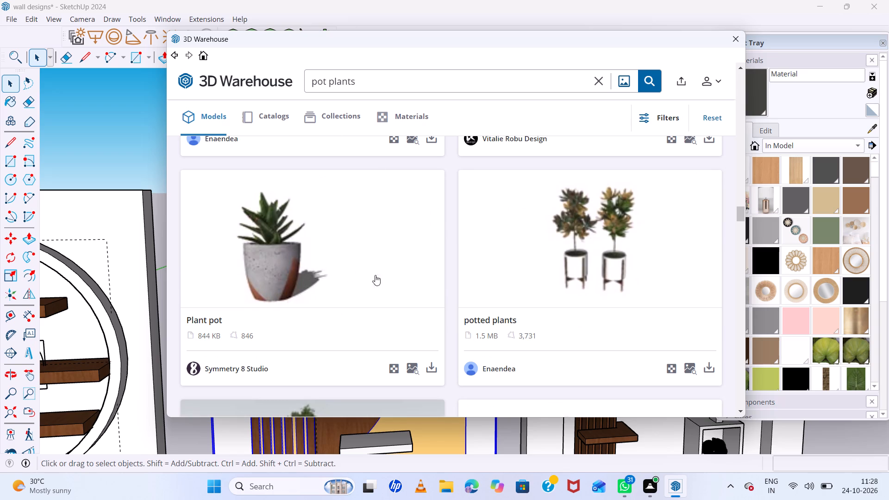
click(578, 254)
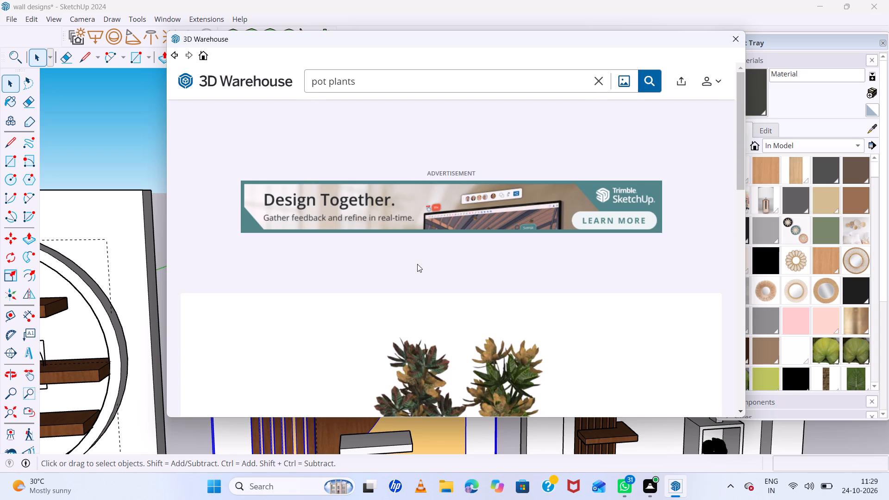
Download the potted plants model and place it on the ground beyond the cluster of picture frames.
scroll(452, 275, down, 8)
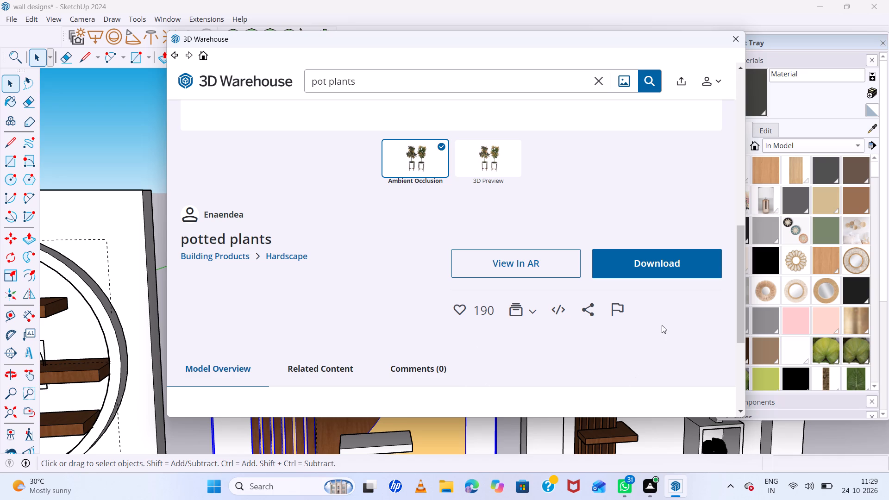
click(632, 262)
click(429, 240)
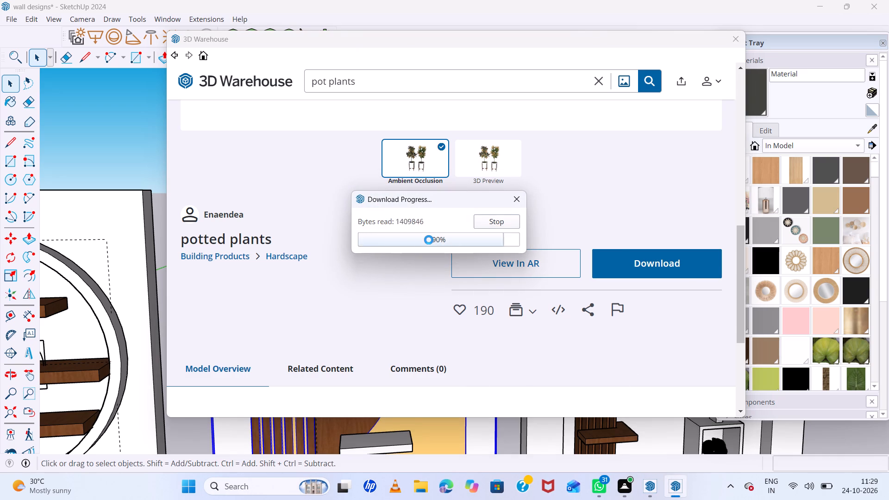
scroll(303, 334, down, 4)
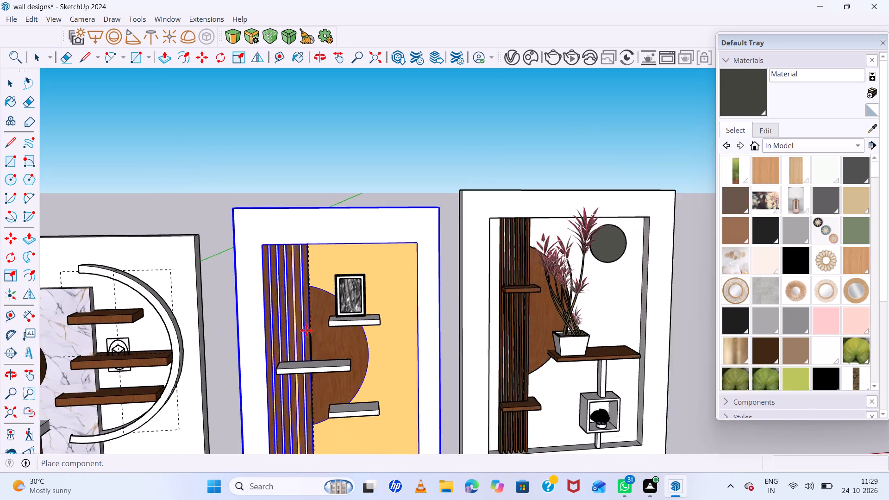
scroll(307, 330, down, 15)
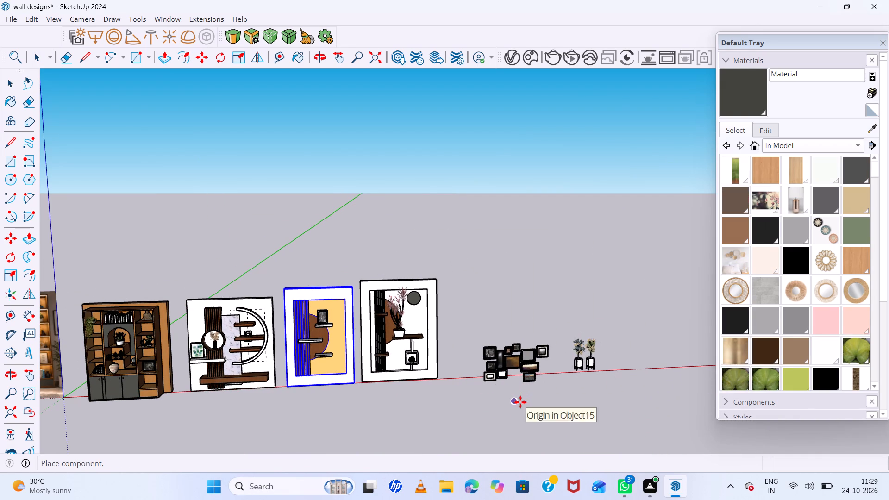
click(520, 402)
Explode the placed potted plants model so its two plants become separate objects.
scroll(587, 368, up, 6)
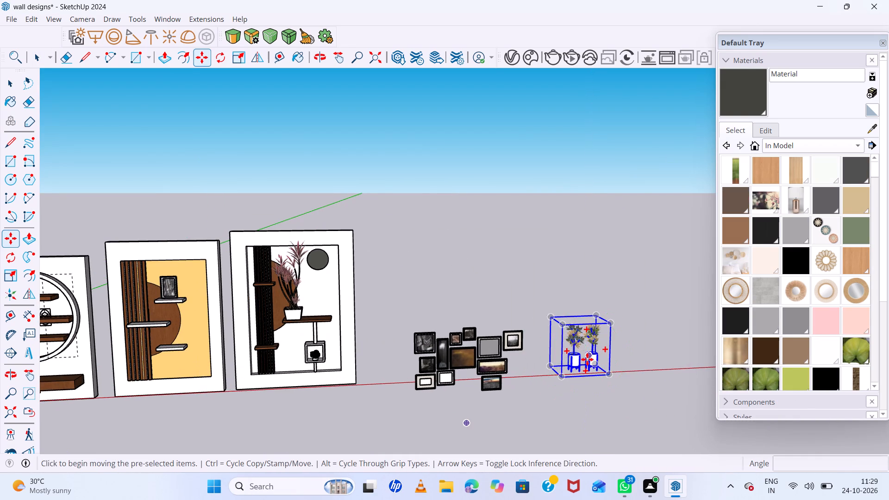
right_click(587, 359)
click(640, 100)
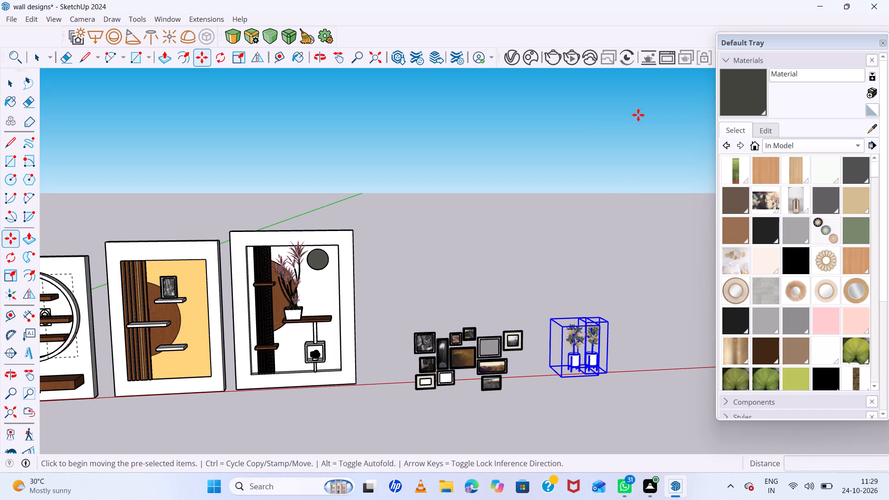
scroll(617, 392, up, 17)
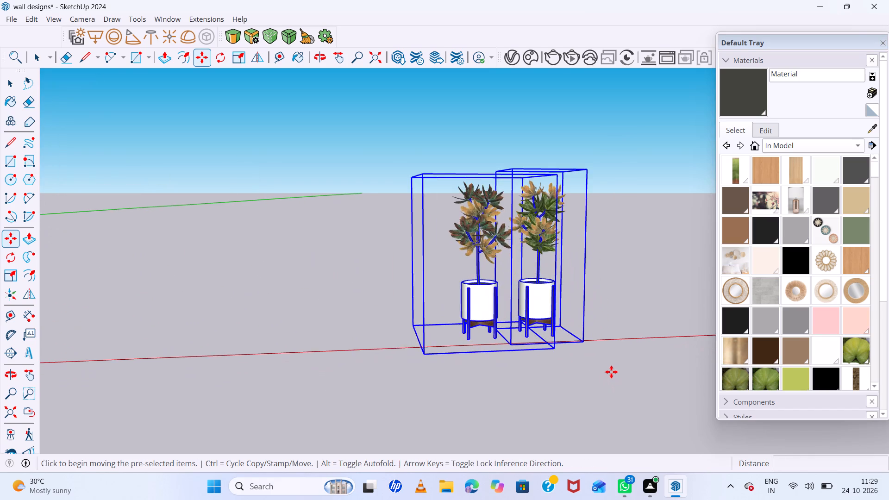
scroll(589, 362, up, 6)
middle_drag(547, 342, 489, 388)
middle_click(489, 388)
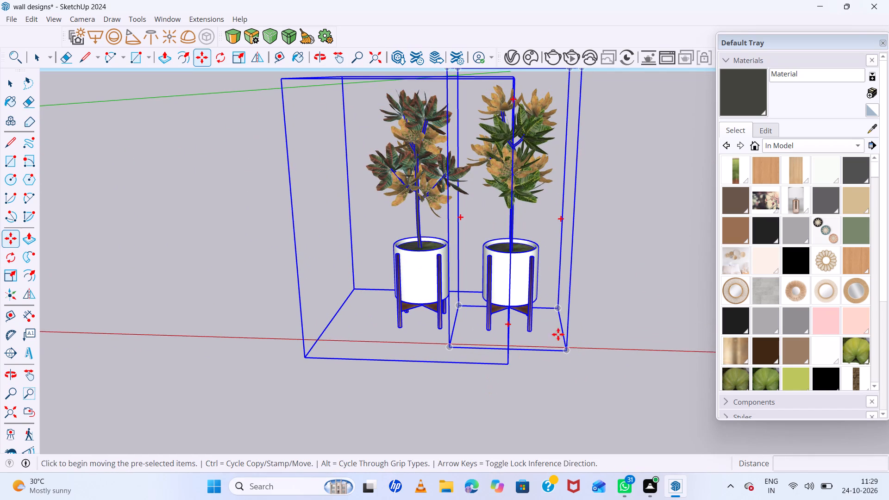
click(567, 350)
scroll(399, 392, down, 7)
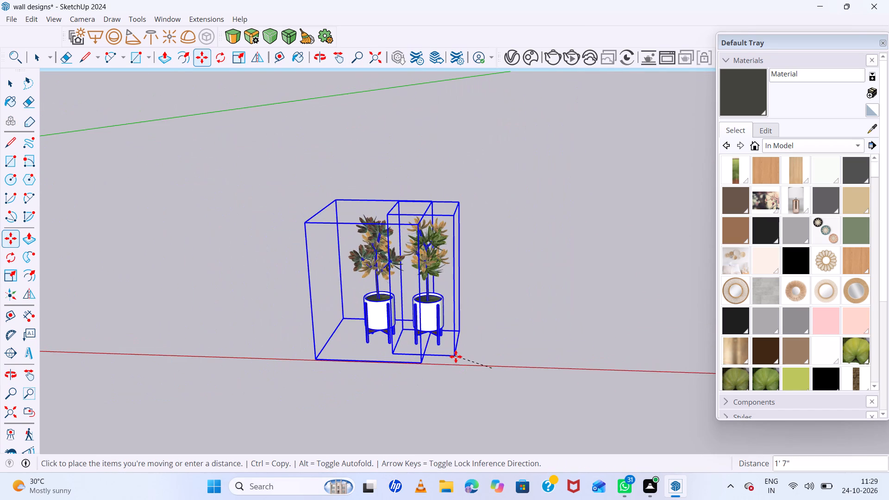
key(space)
Move the right-hand potted plant onto the lowest floating shelf of the yellow-backed design, bringing it about 1' forward of the wall.
click(471, 349)
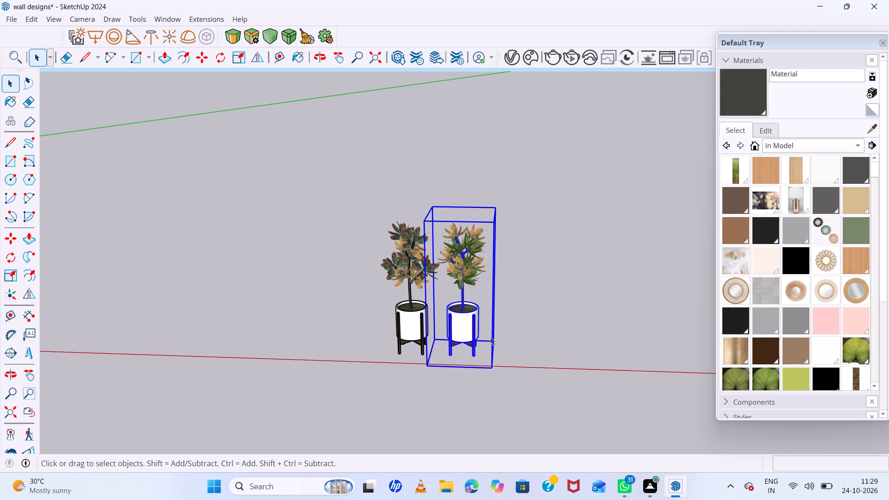
key(m)
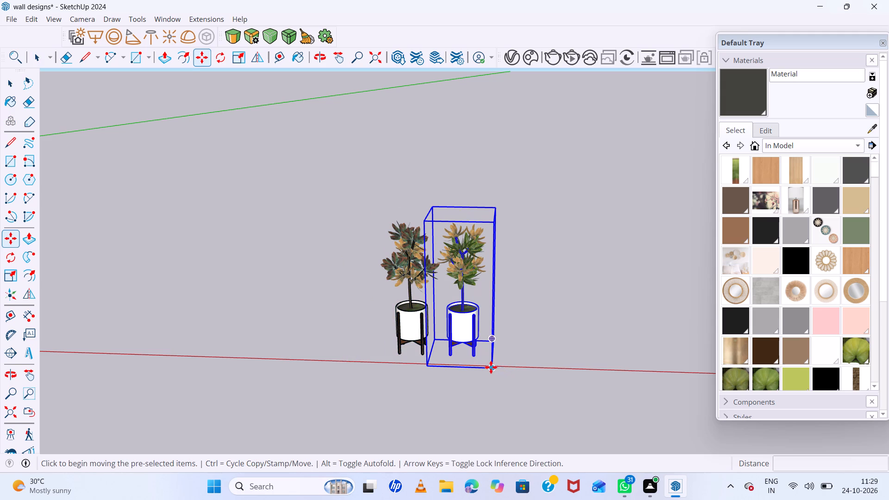
click(491, 367)
scroll(323, 447, down, 12)
scroll(439, 397, down, 12)
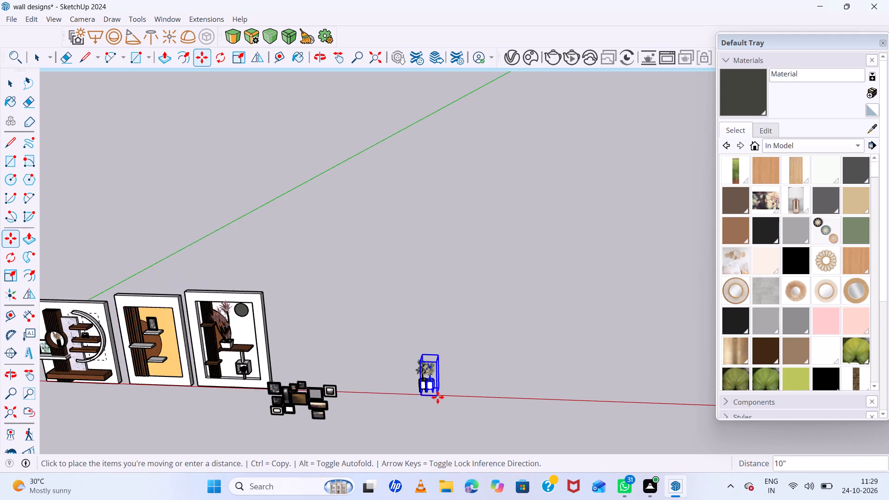
scroll(438, 397, down, 11)
scroll(204, 356, up, 13)
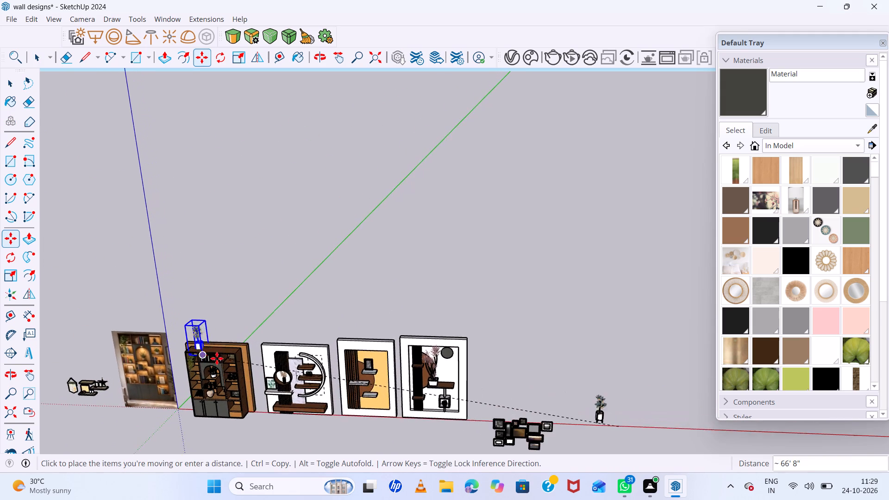
scroll(217, 358, up, 10)
scroll(338, 414, up, 6)
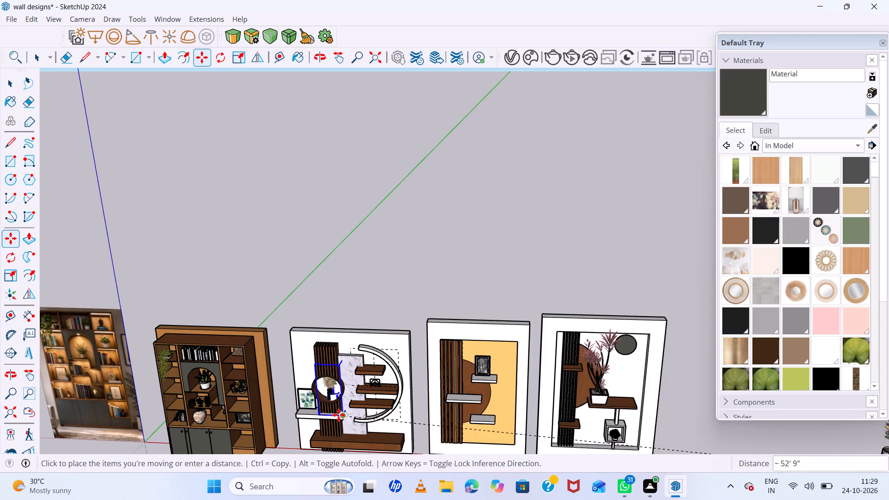
scroll(337, 414, up, 6)
scroll(323, 403, down, 4)
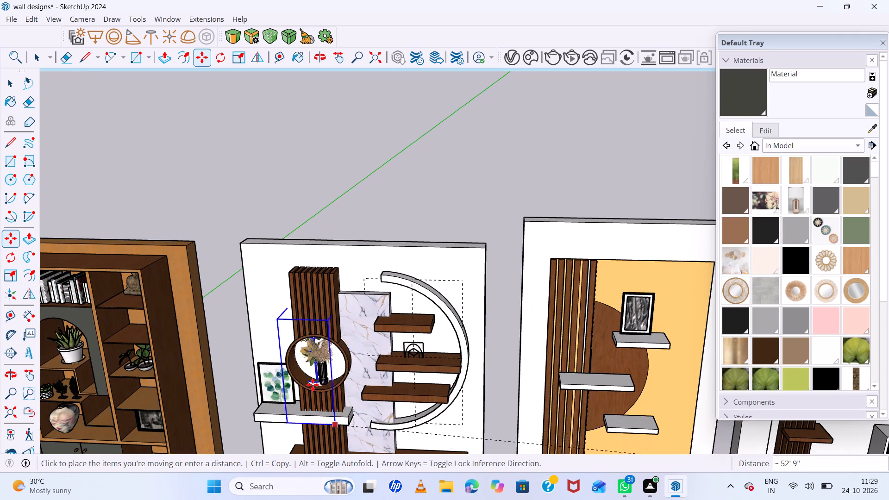
scroll(313, 385, down, 3)
scroll(307, 340, down, 7)
scroll(518, 405, up, 3)
scroll(461, 381, up, 6)
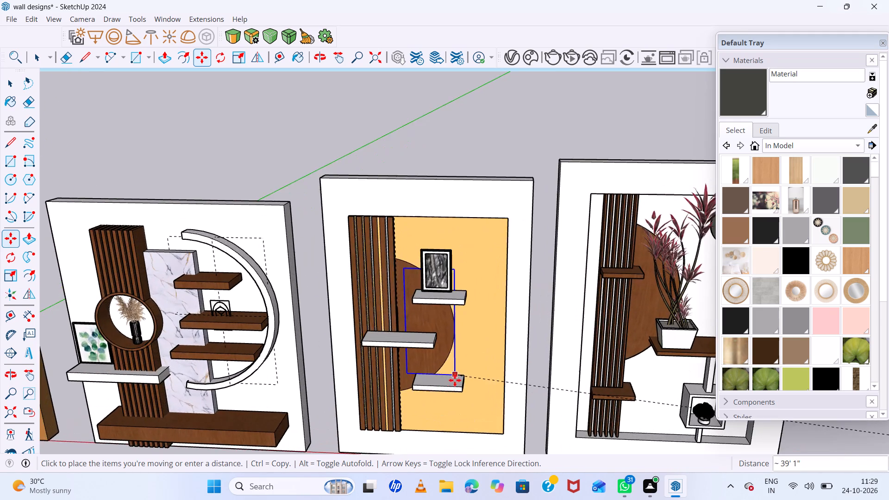
scroll(453, 386, up, 4)
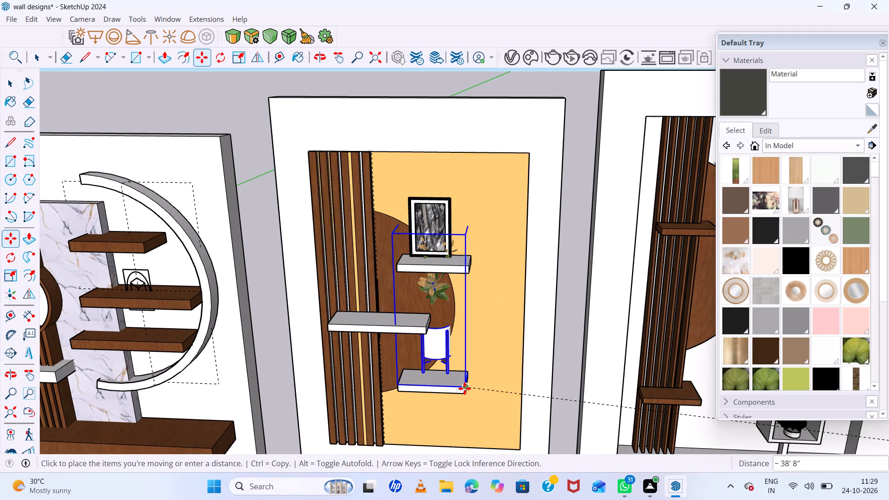
click(464, 388)
click(439, 331)
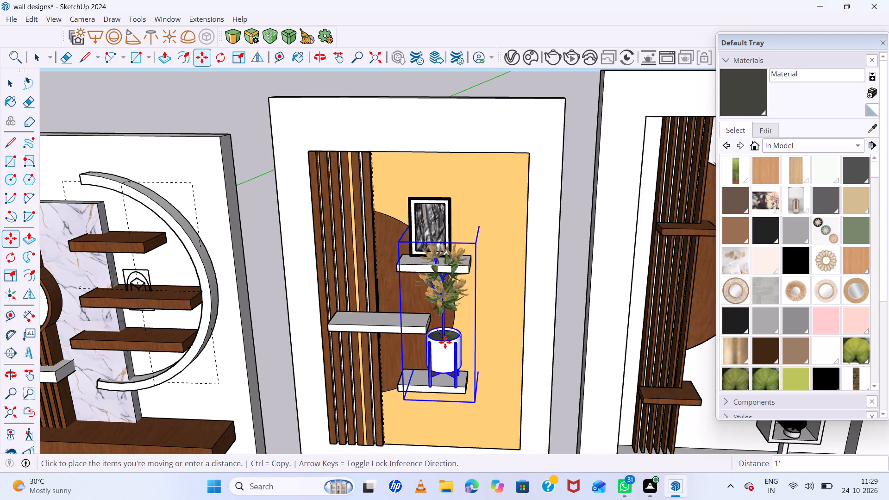
click(445, 340)
Scale the shelf plant to about 0.90 along the green axis and about 0.45 in height.
scroll(444, 339, up, 10)
middle_drag(442, 350, 452, 350)
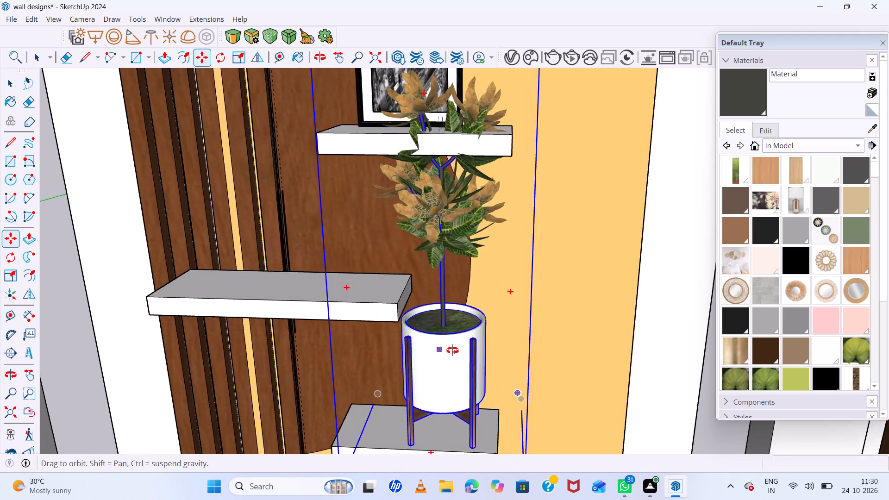
middle_drag(452, 350, 514, 356)
middle_click(514, 356)
key(s)
scroll(473, 350, down, 2)
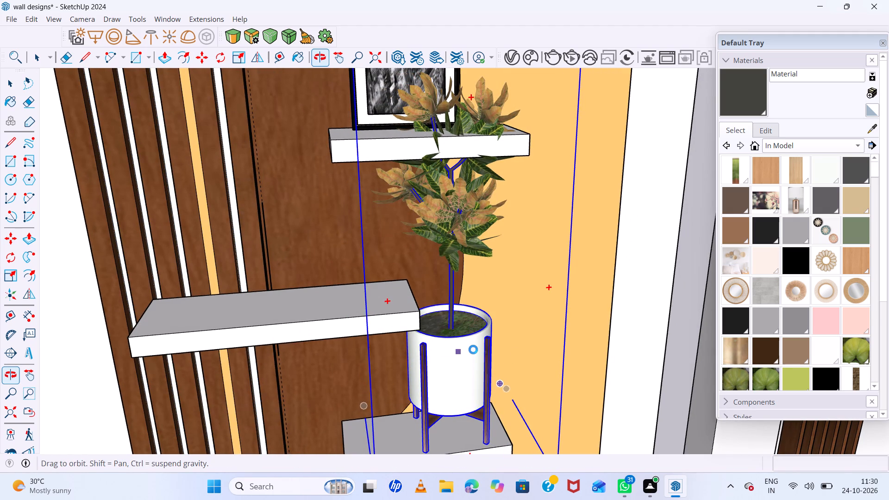
scroll(473, 350, down, 3)
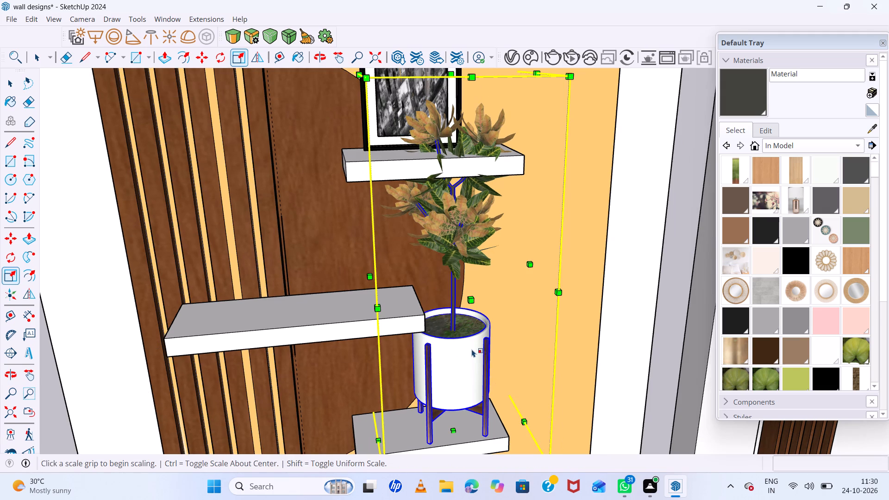
click(529, 263)
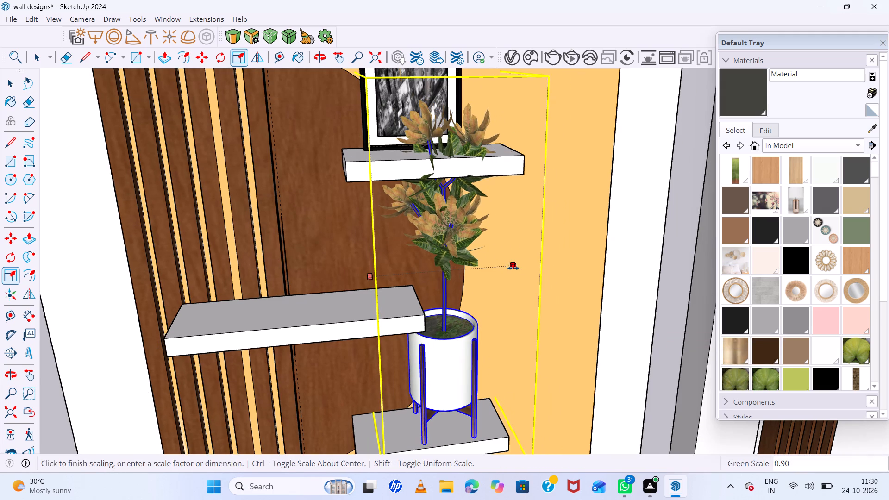
click(513, 268)
scroll(470, 310, down, 5)
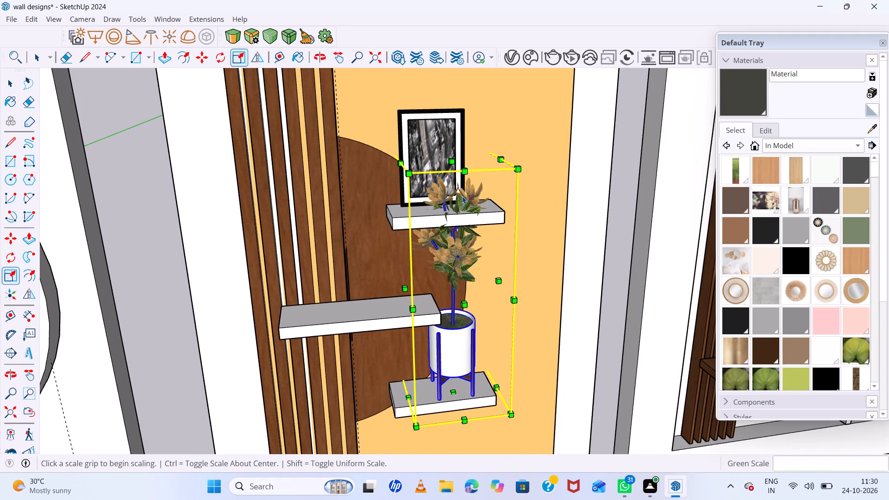
click(452, 159)
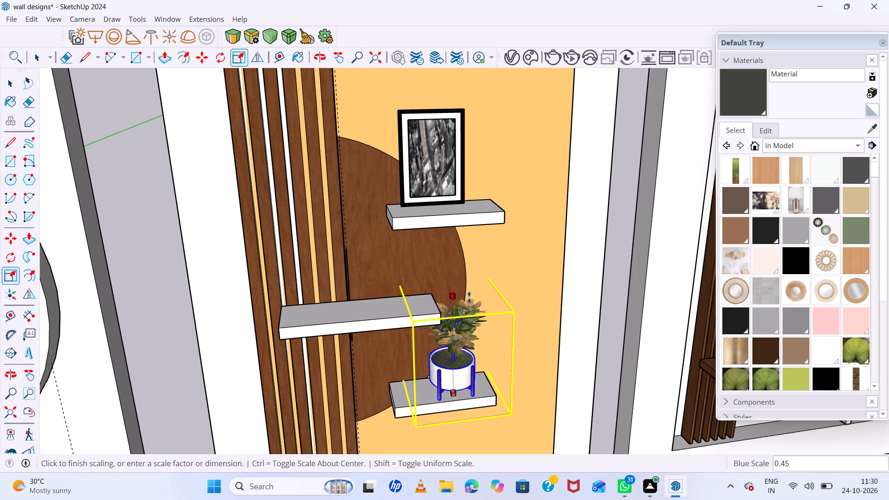
click(469, 297)
Scale the shelf plant to about 0.66 along the green axis and reduce its depth along the red axis.
click(409, 350)
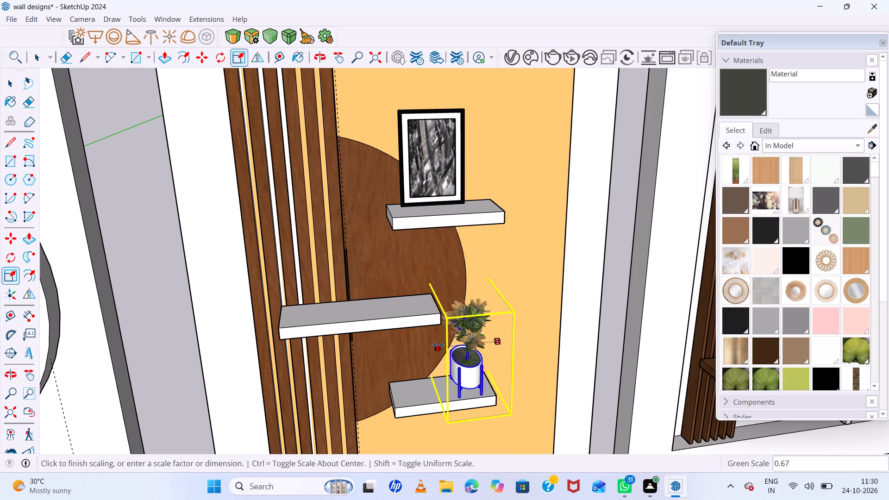
click(438, 345)
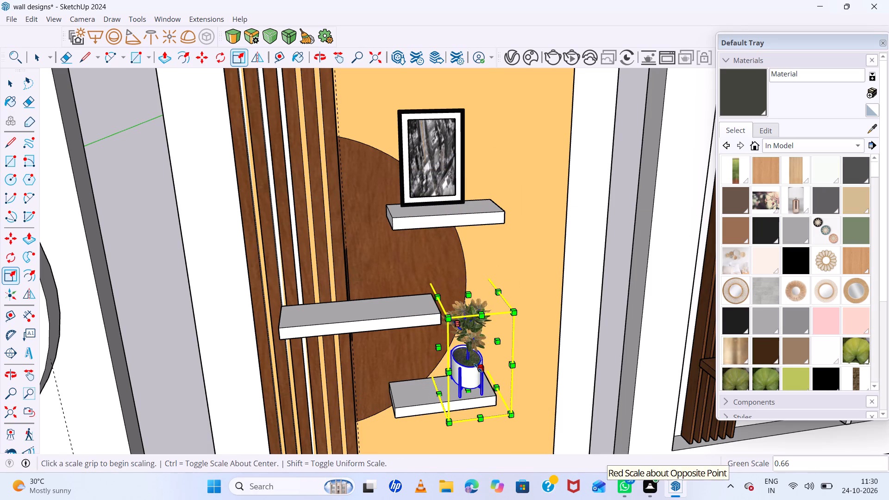
click(478, 368)
click(475, 354)
Move the scaled plant about 4" forward on the lowest floating shelf, then deselect it.
scroll(469, 359, down, 6)
middle_drag(501, 378, 439, 357)
scroll(476, 369, up, 12)
middle_drag(484, 400, 463, 413)
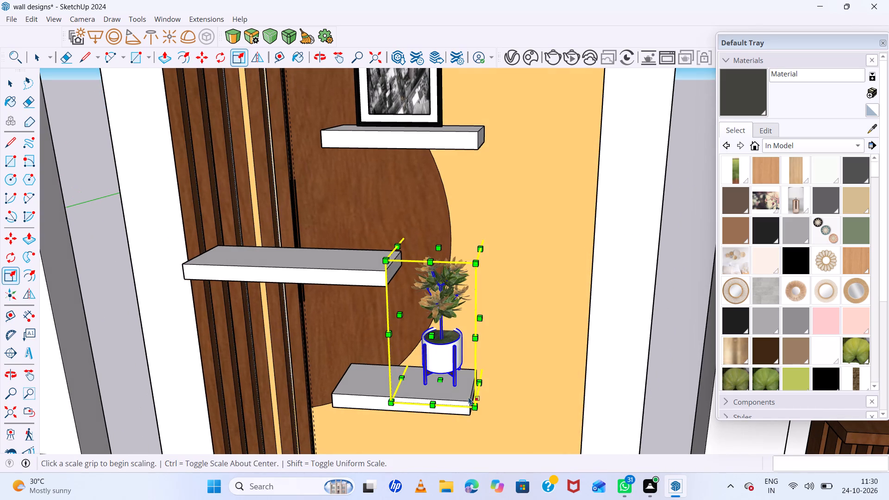
key(m)
click(452, 361)
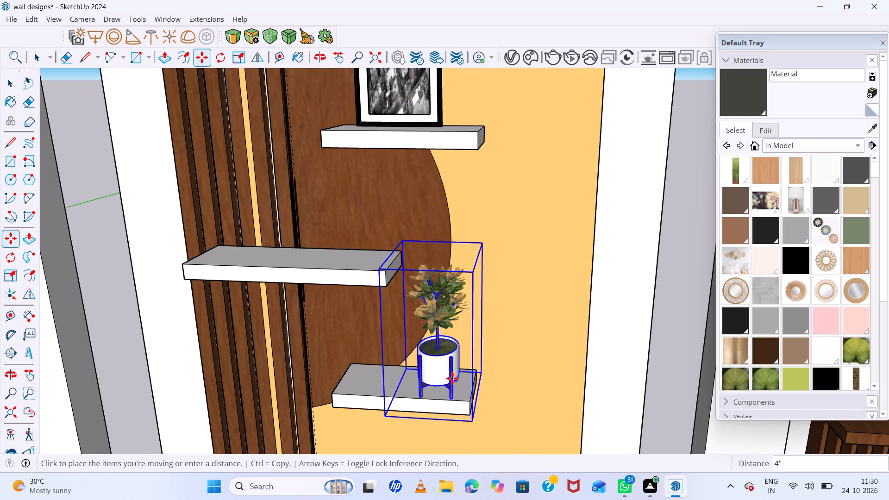
click(452, 375)
scroll(439, 379, down, 5)
middle_drag(440, 382, 499, 390)
middle_click(499, 390)
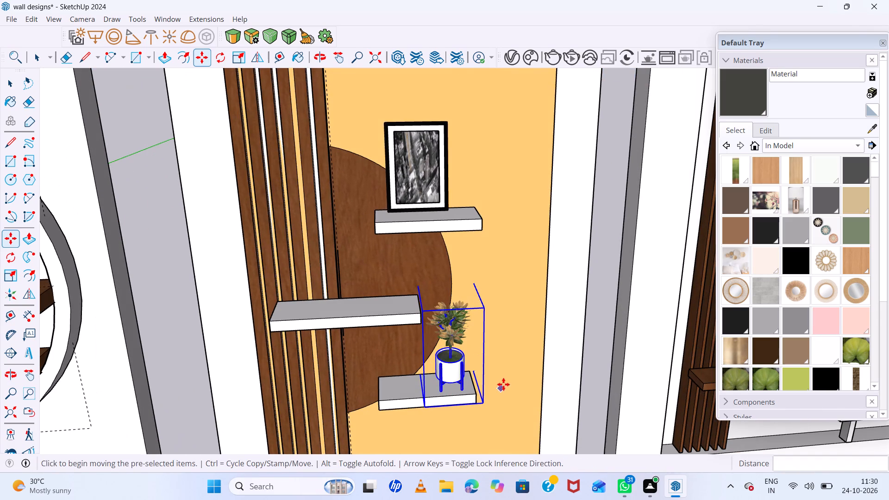
key(space)
click(592, 321)
Examine the plant's position on the lowest shelf and its look within the whole yellow-backed design.
scroll(449, 349, up, 8)
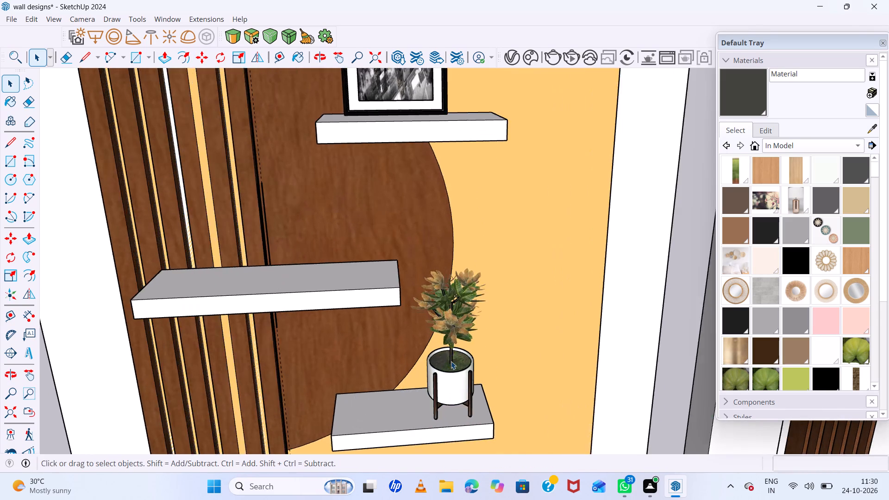
scroll(451, 361, up, 2)
middle_drag(353, 367, 426, 369)
middle_click(422, 369)
scroll(414, 356, down, 6)
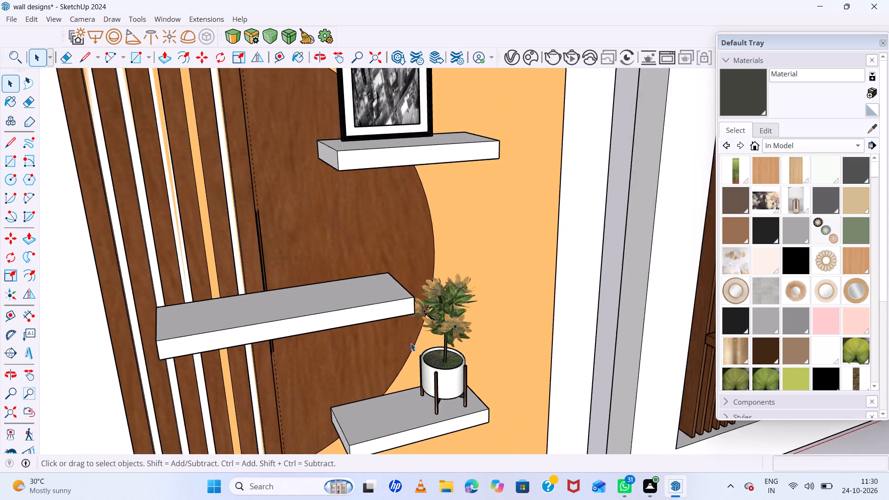
scroll(411, 343, down, 12)
middle_drag(502, 381, 441, 307)
middle_drag(441, 307, 423, 306)
middle_click(422, 305)
middle_click(421, 305)
middle_click(419, 305)
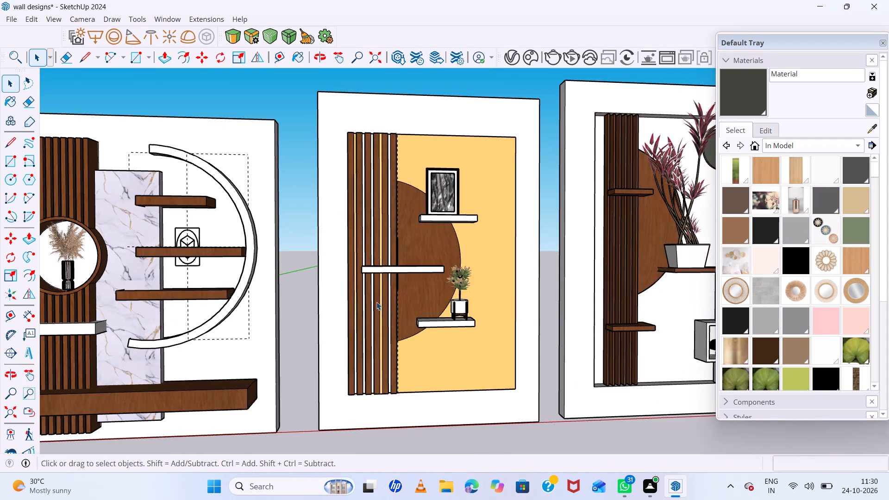
Copy the potted plant from the lowest shelf about 4' away onto the slatted end of the middle floating shelf.
scroll(376, 301, down, 4)
scroll(416, 301, up, 10)
click(441, 308)
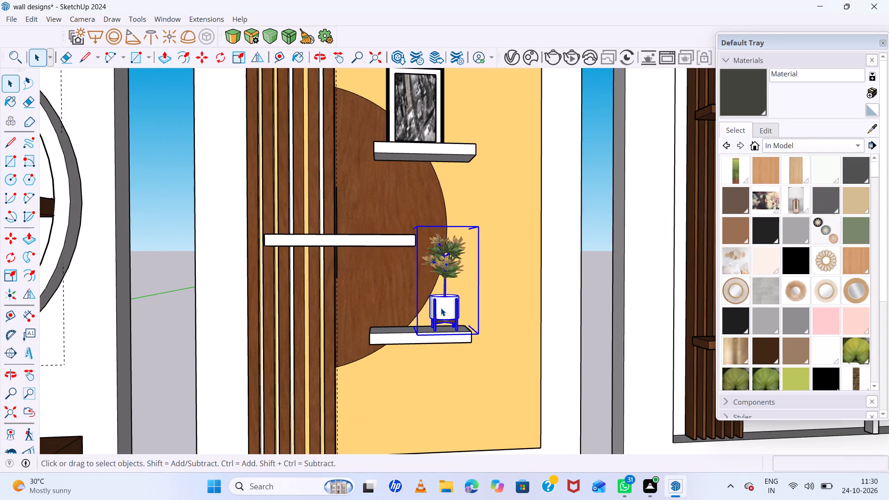
key(m)
click(478, 332)
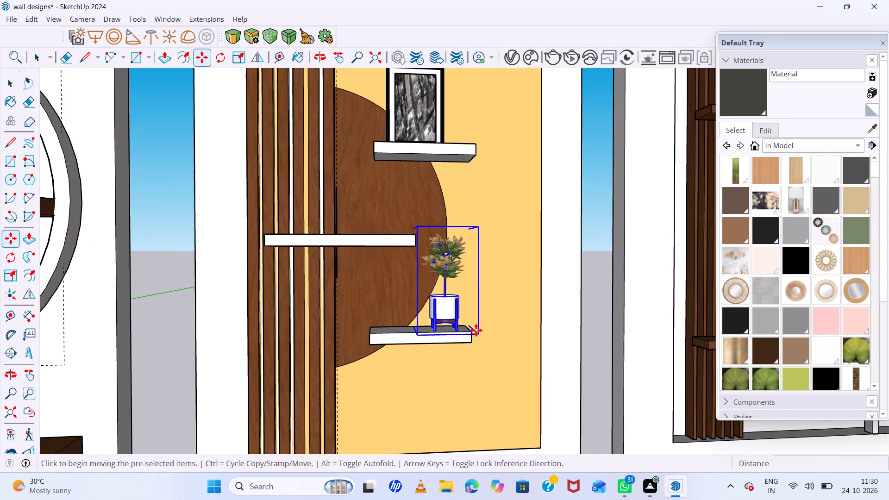
click(317, 236)
scroll(317, 241, up, 3)
middle_drag(318, 244, 413, 392)
scroll(287, 320, up, 5)
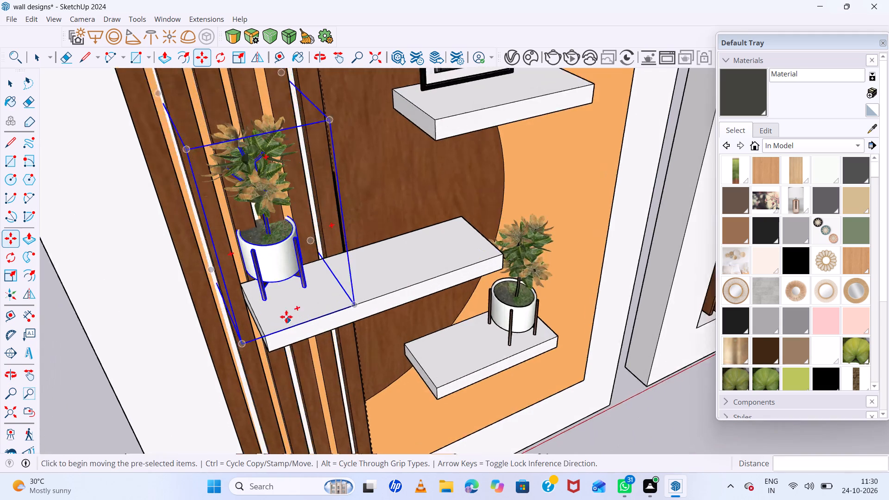
Move the copied potted plant 5" forward on the slatted end of the middle floating shelf, then clear its selection.
click(257, 281)
click(274, 305)
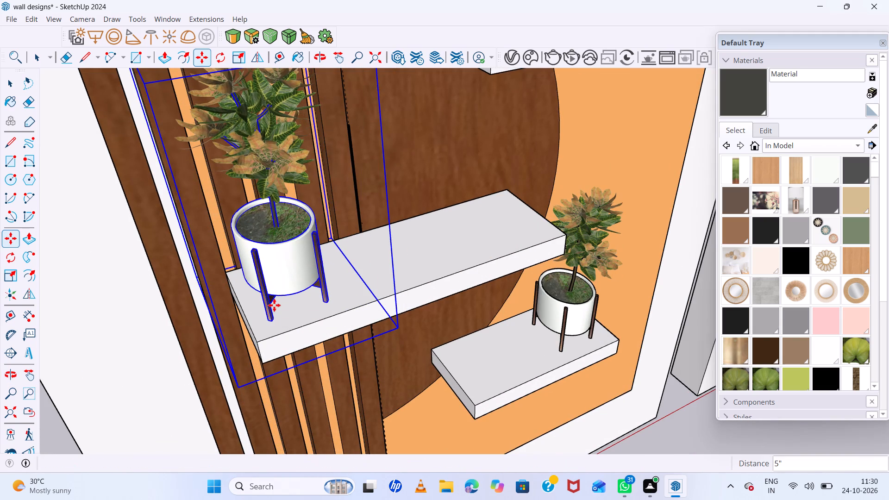
scroll(270, 320, down, 16)
middle_drag(440, 417, 358, 301)
middle_click(357, 300)
key(space)
click(529, 307)
Examine the row of wall designs and the bookcase for shelves that still need decor.
scroll(429, 321, down, 7)
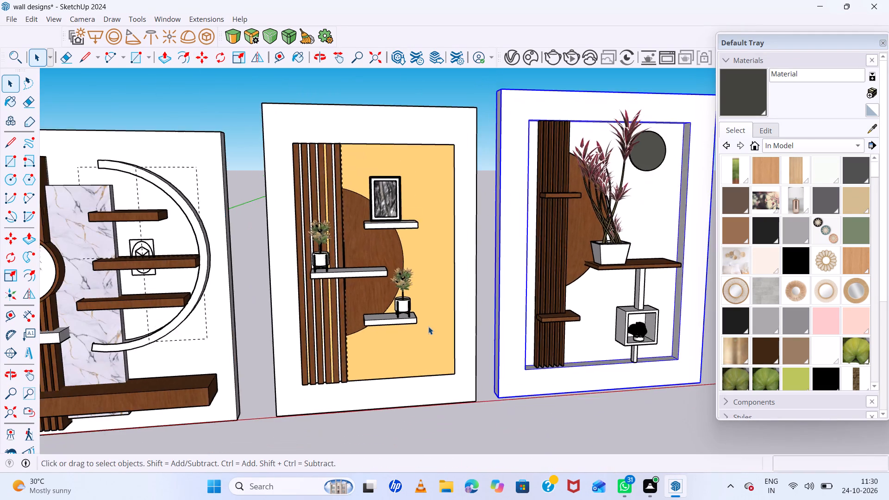
scroll(428, 326, down, 2)
middle_drag(416, 321, 388, 276)
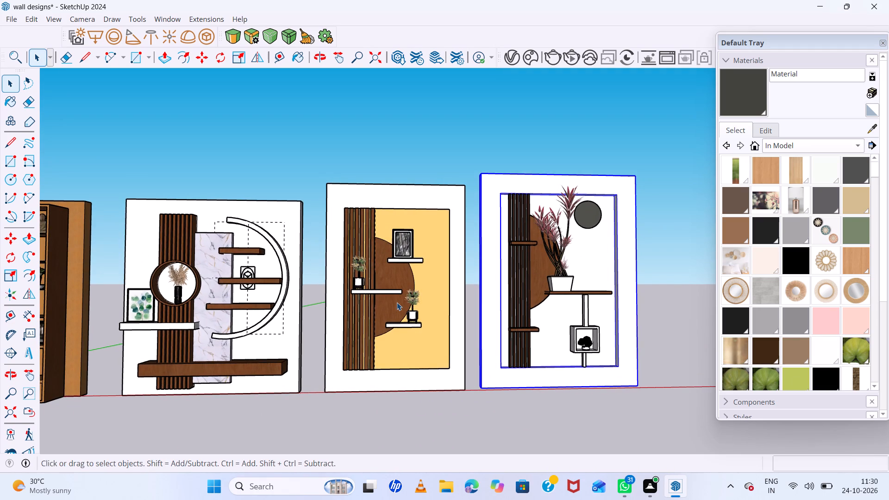
scroll(531, 314, up, 4)
scroll(531, 314, down, 4)
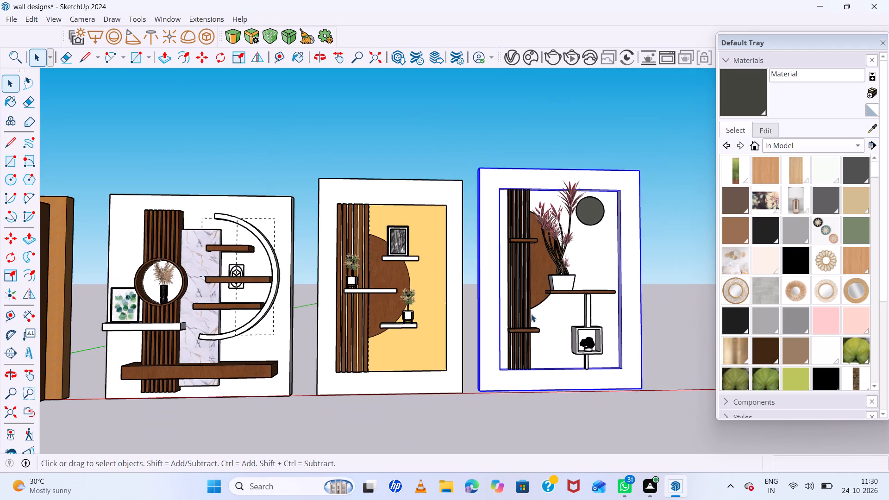
middle_drag(530, 314, 486, 349)
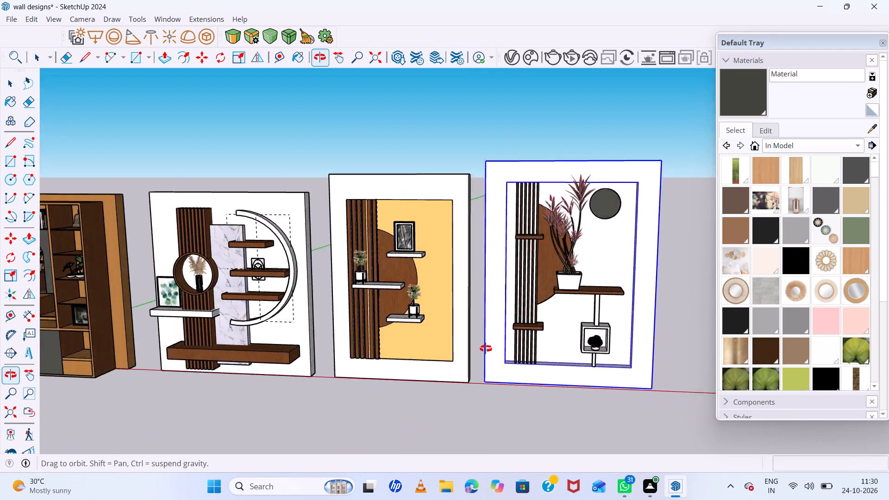
middle_drag(486, 349, 505, 331)
middle_drag(506, 331, 585, 340)
scroll(400, 281, down, 6)
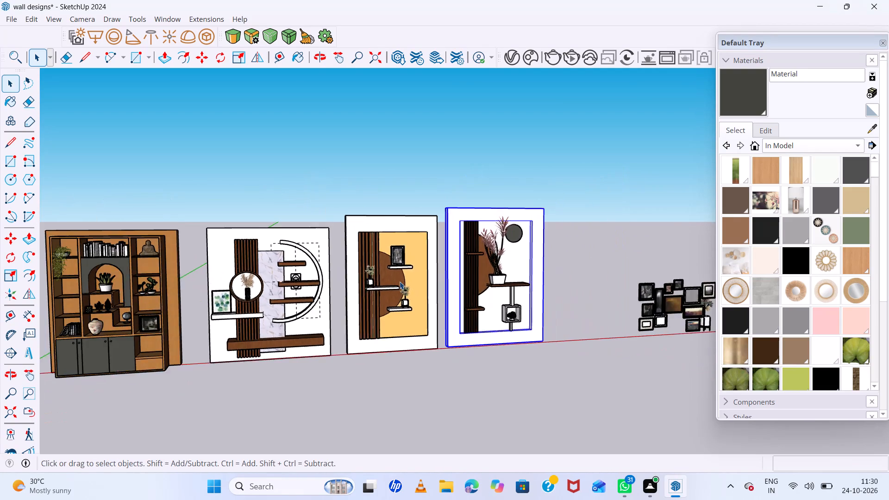
scroll(400, 281, down, 6)
scroll(147, 252, up, 16)
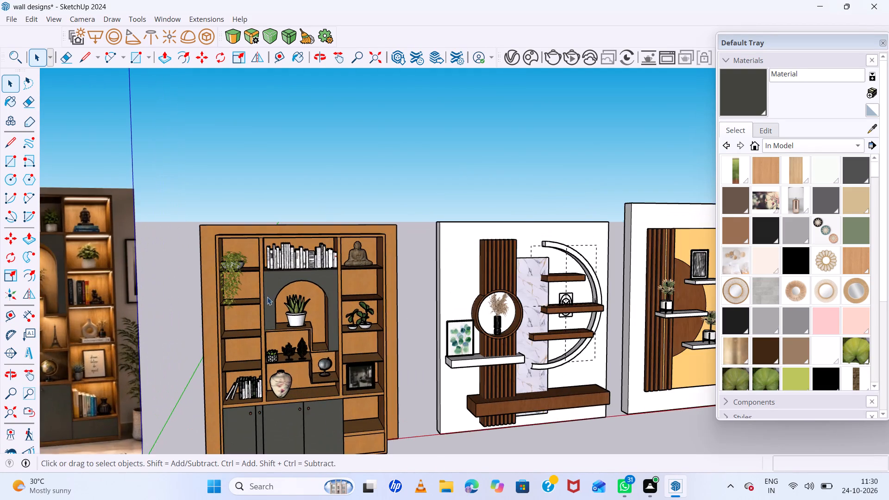
scroll(278, 302, up, 5)
middle_drag(419, 352, 356, 430)
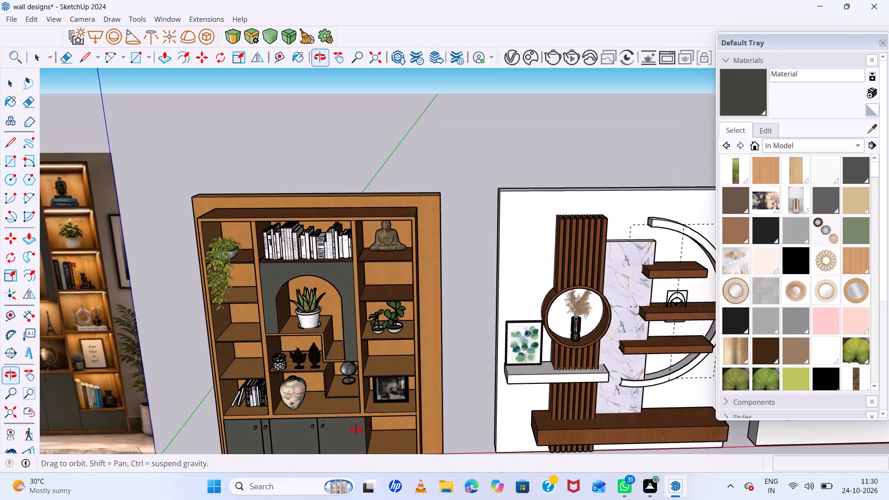
middle_drag(356, 430, 369, 342)
middle_click(369, 342)
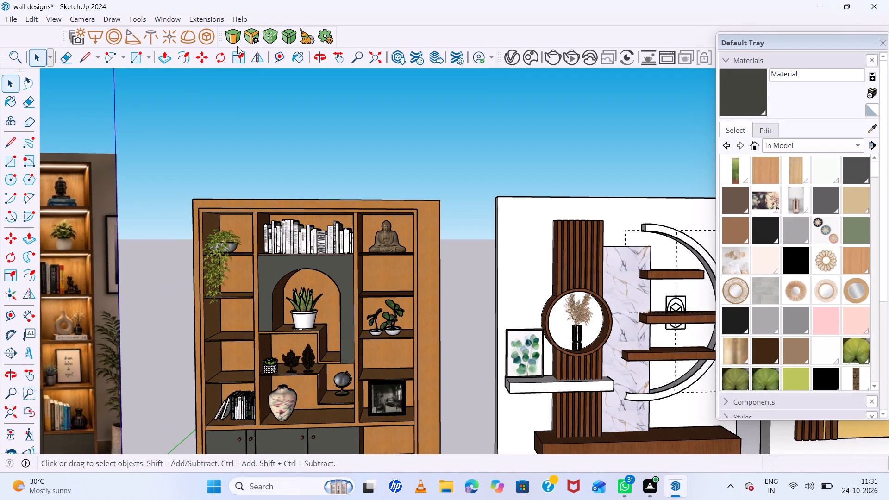
Search the 3D Warehouse for "pot plants".
click(176, 16)
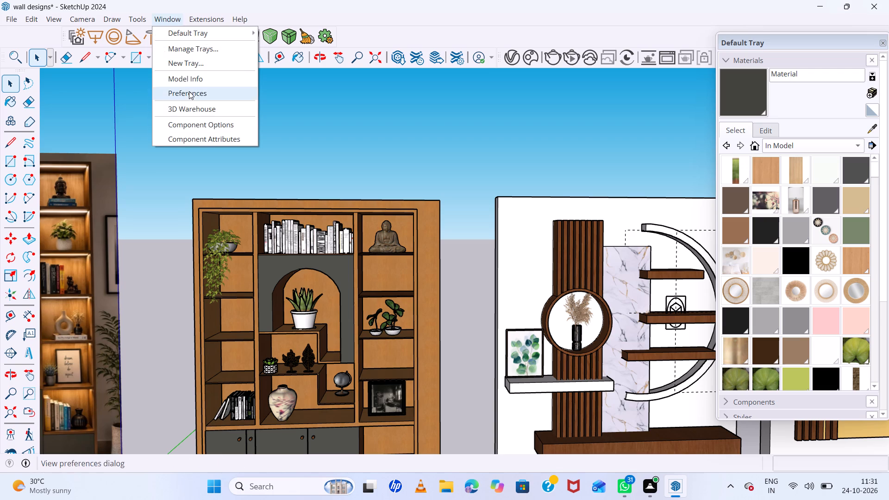
click(186, 110)
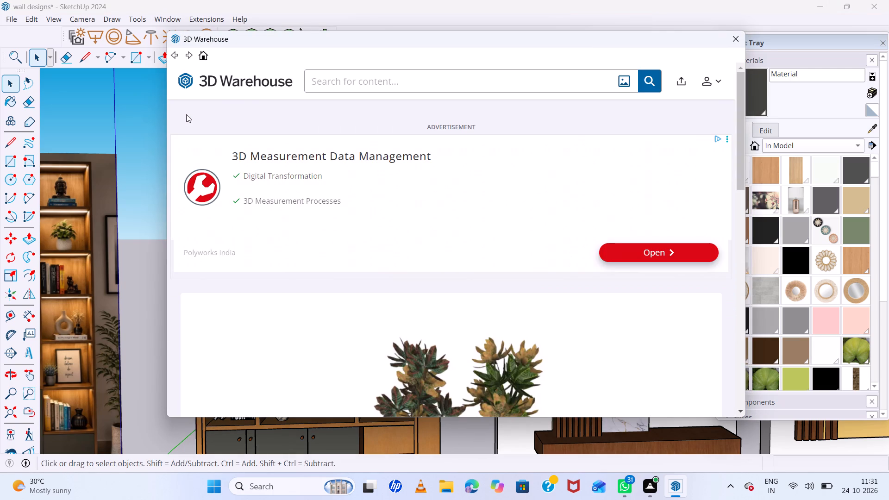
click(338, 87)
scroll(375, 261, down, 6)
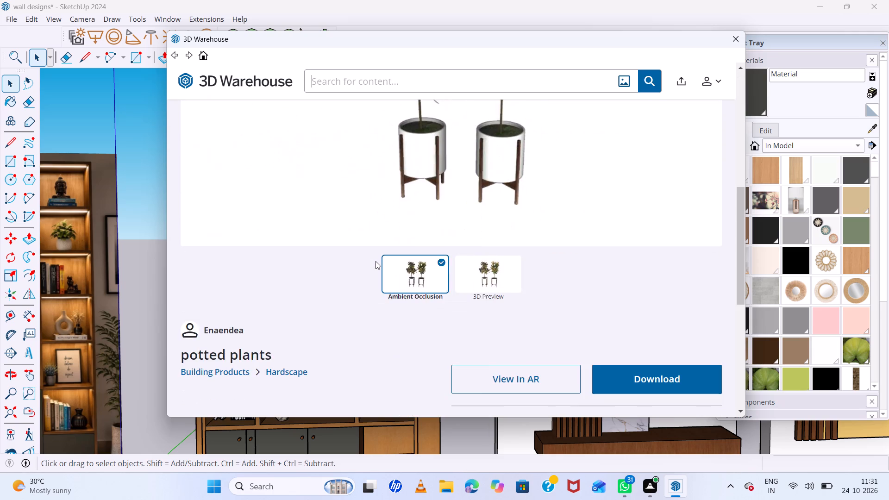
scroll(376, 261, down, 11)
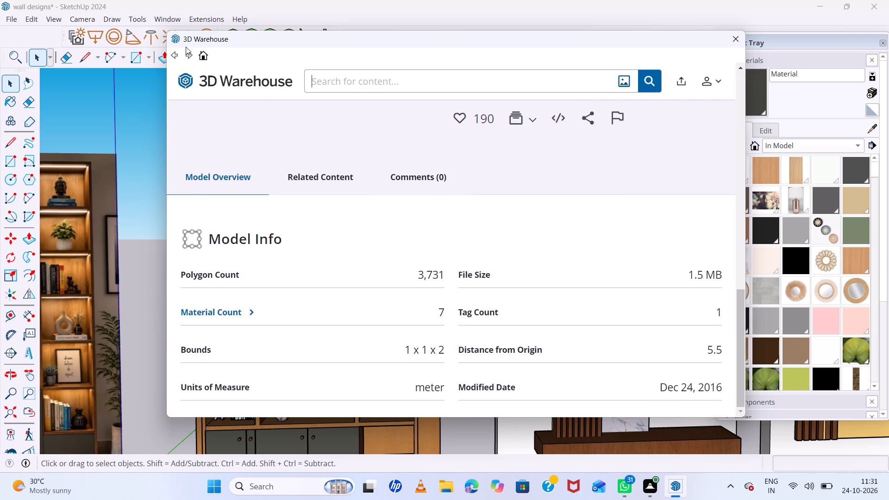
click(202, 56)
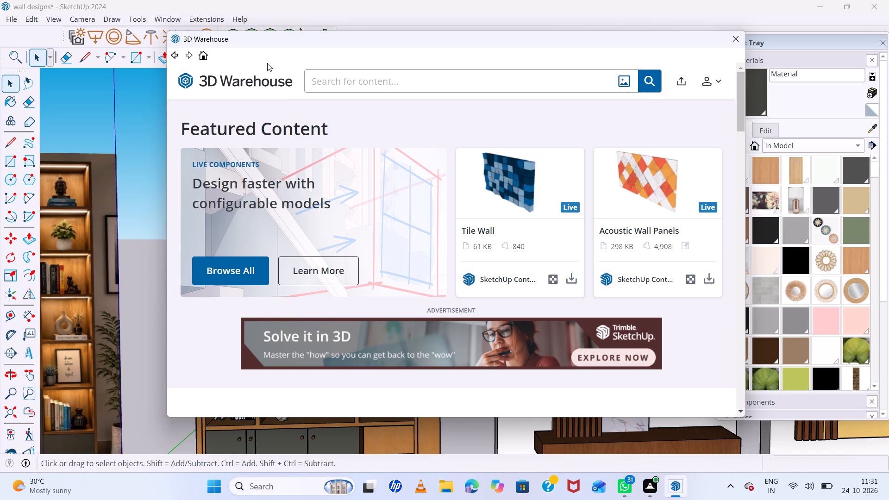
click(332, 81)
text(potb)
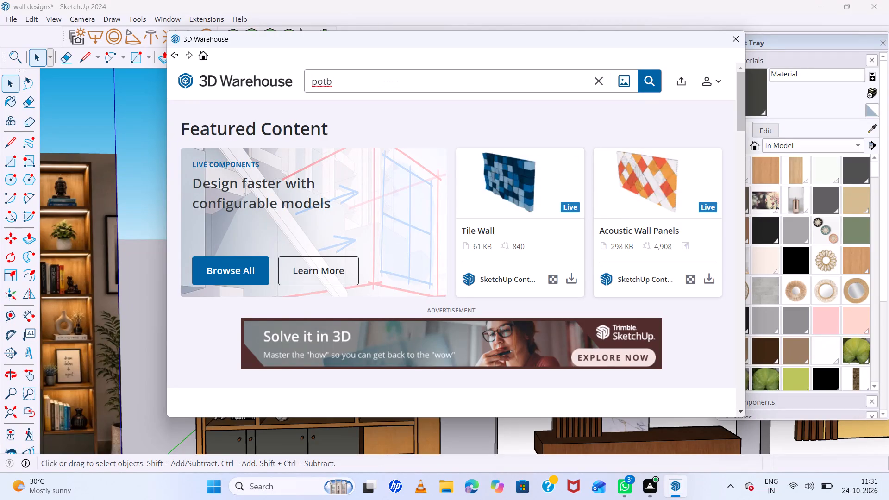
key(BackSpace)
key(BackSpace)
text(t)
key(space)
text(pl)
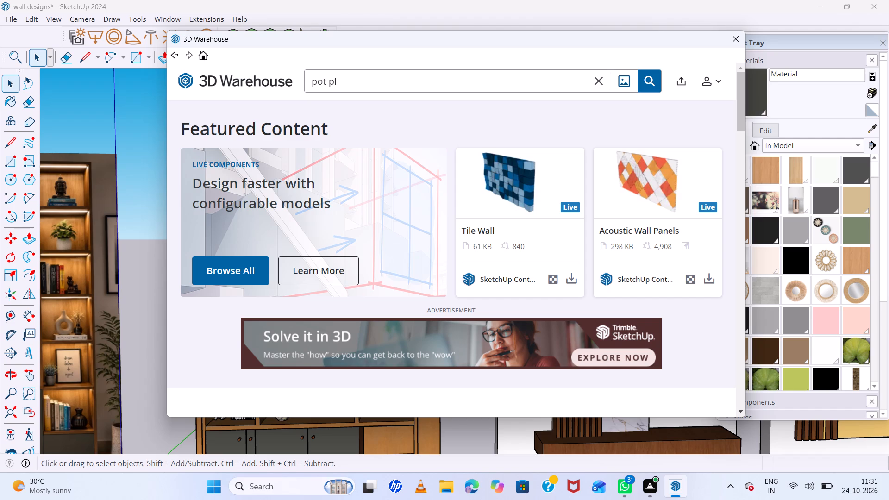
key(a)
text(nt)
key(s)
key(Return)
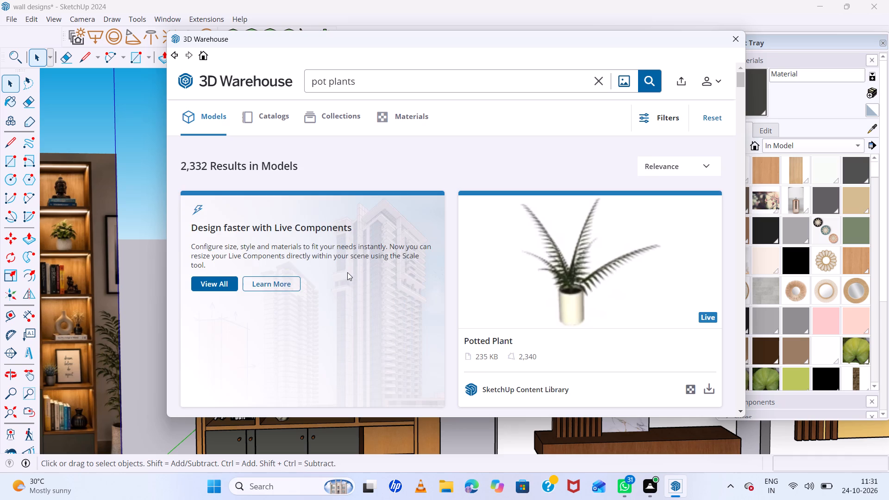
Download the Pot Plant model with the tall grey vase and place it on the ground in front of the bookcase.
scroll(342, 321, down, 16)
scroll(342, 318, up, 3)
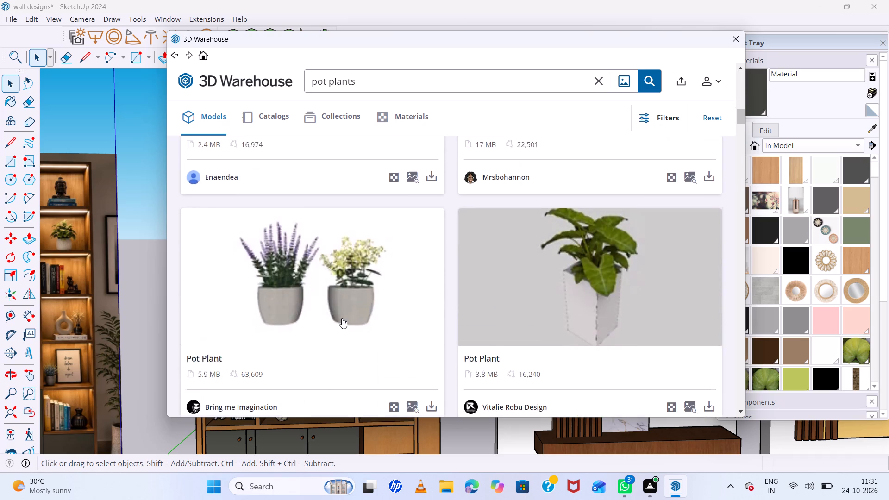
scroll(342, 318, up, 8)
scroll(342, 318, down, 3)
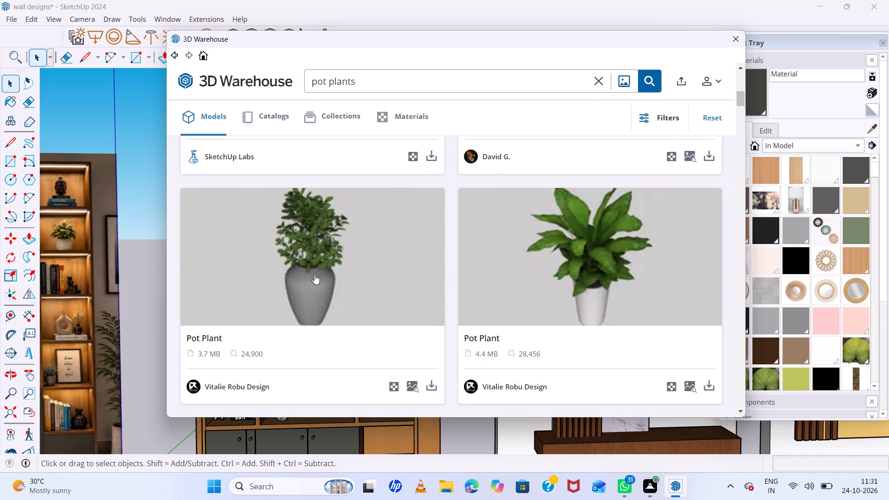
click(314, 274)
scroll(314, 281, down, 5)
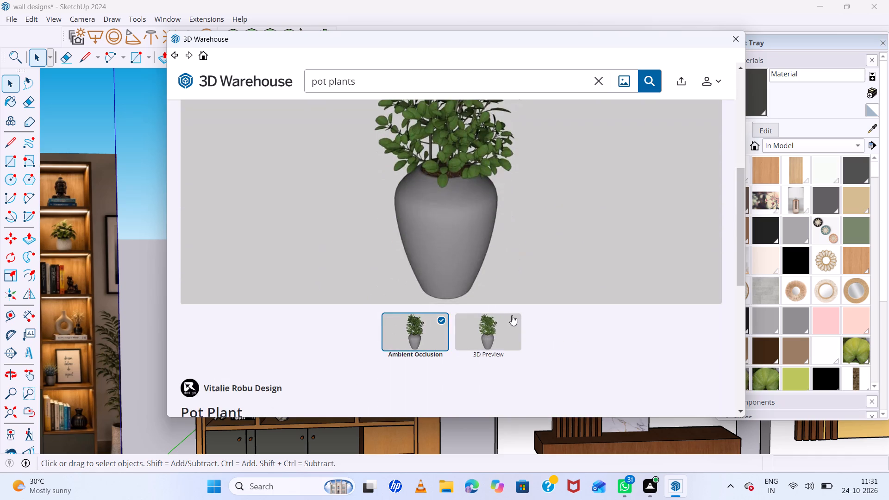
scroll(512, 315, down, 4)
click(628, 205)
click(424, 237)
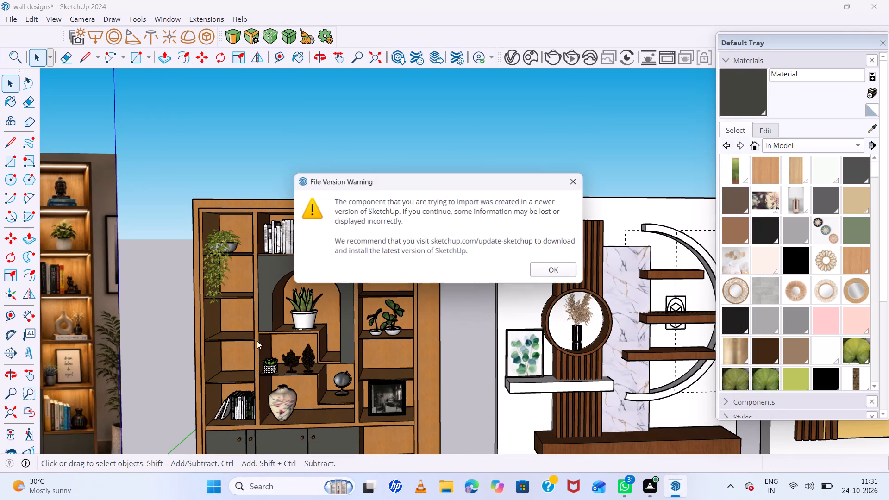
click(557, 267)
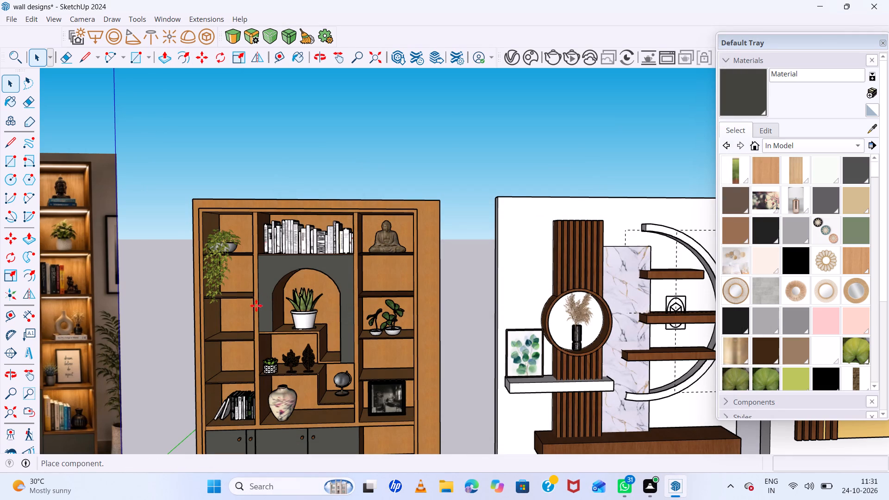
scroll(234, 324, up, 6)
scroll(235, 323, down, 6)
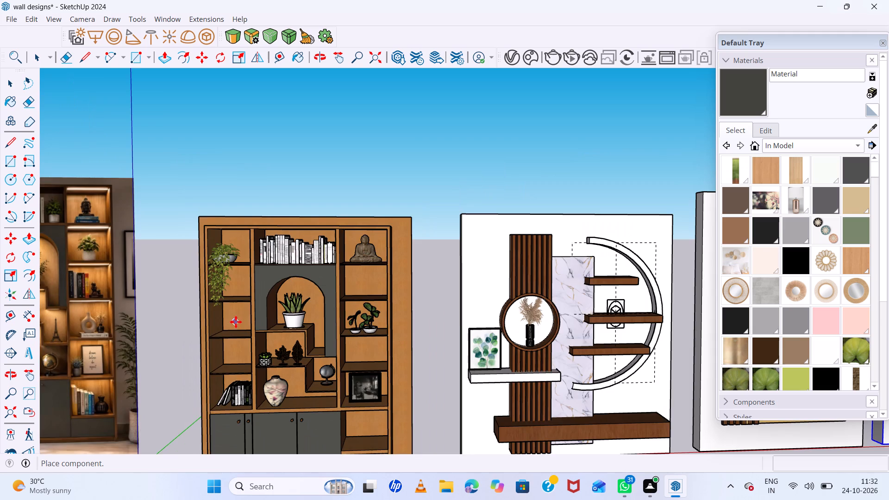
scroll(236, 322, down, 11)
scroll(209, 355, down, 5)
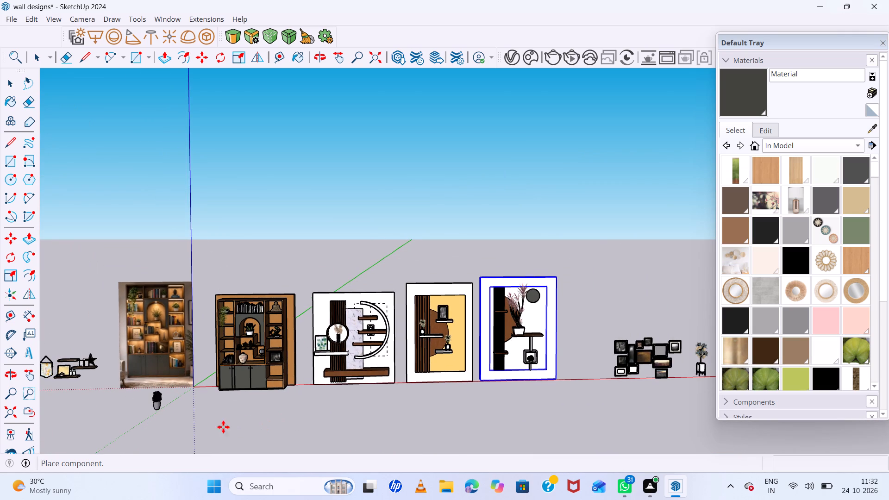
click(183, 420)
Move the grey-vase plant about 27' 11" onto the third shelf of the bookcase's narrow trailing-plant column, then shift it about 1".
scroll(63, 406, up, 6)
click(71, 412)
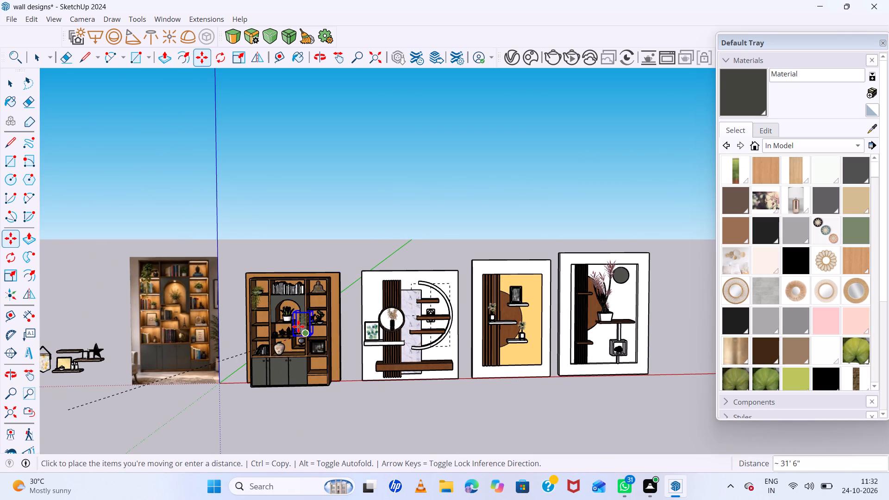
scroll(289, 311, up, 20)
scroll(289, 311, up, 3)
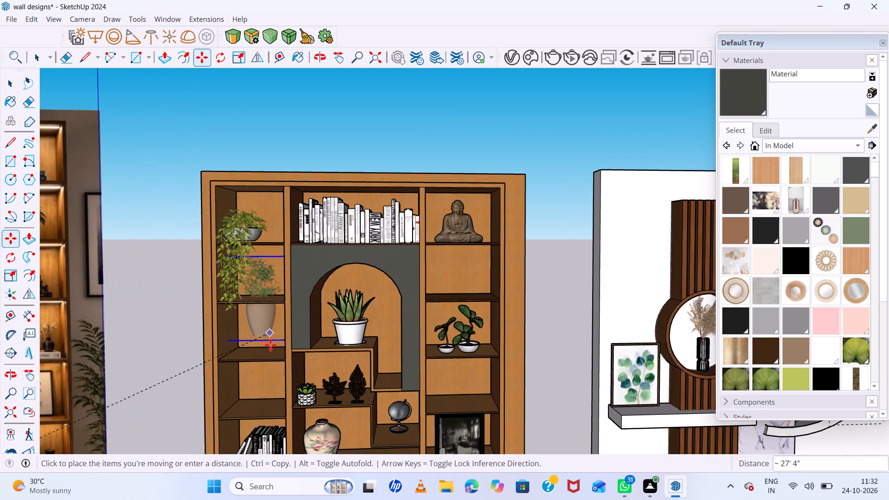
scroll(270, 345, up, 5)
click(267, 363)
scroll(250, 361, up, 3)
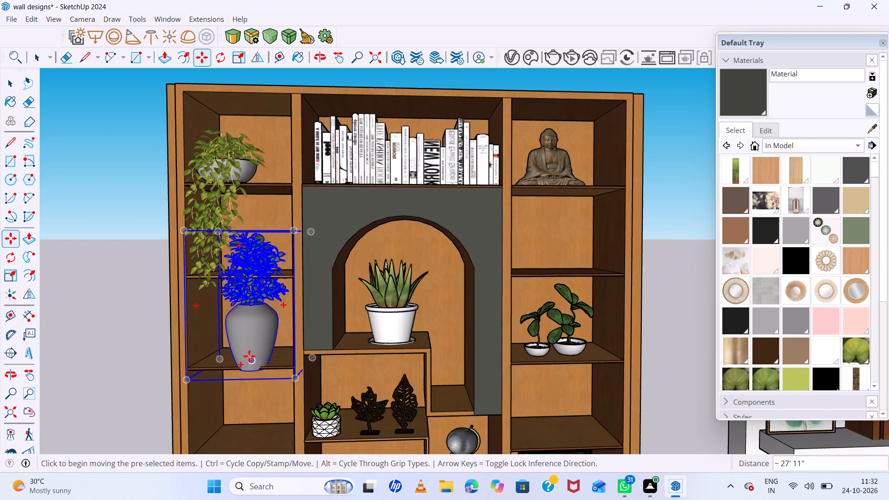
scroll(249, 356, up, 4)
middle_drag(245, 358, 347, 403)
middle_click(347, 403)
click(307, 427)
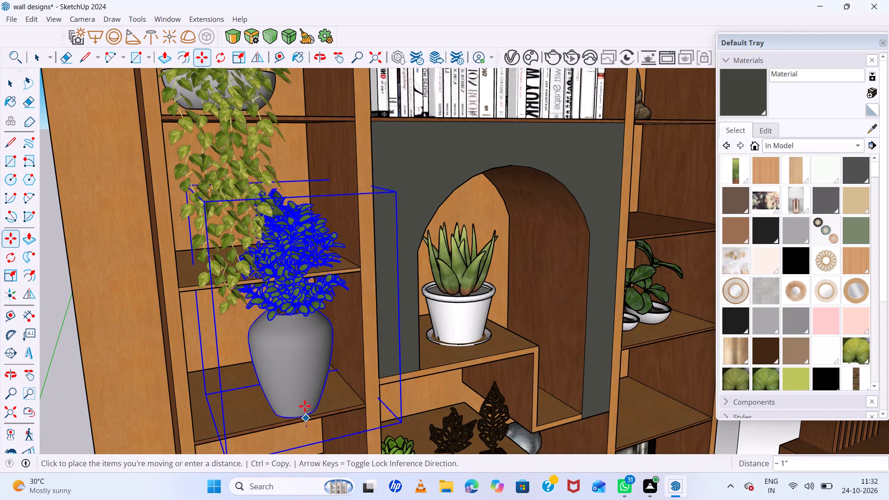
click(303, 404)
Scale the grey-vase plant on the bookcase's third shelf to 0.72 in depth and about 0.42 in height.
scroll(296, 381, up, 1)
middle_drag(296, 381, 235, 405)
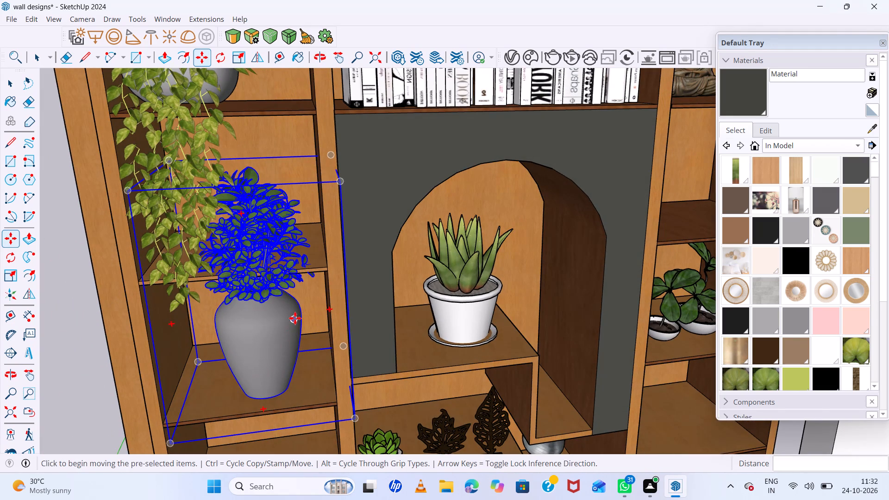
key(s)
middle_drag(356, 300, 288, 308)
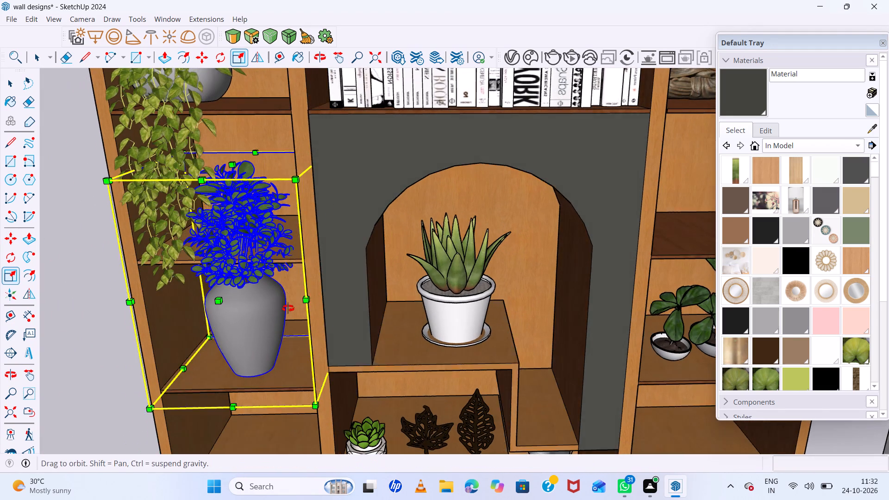
middle_drag(288, 308, 287, 308)
middle_click(287, 308)
click(214, 300)
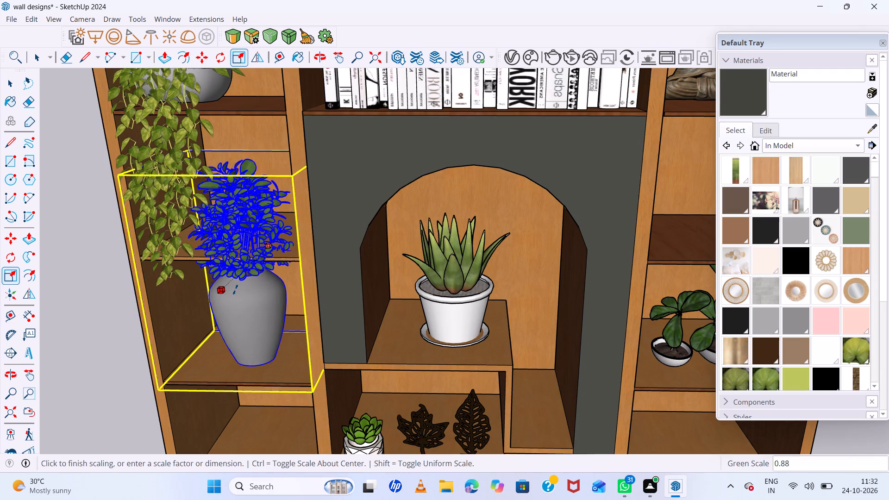
click(238, 287)
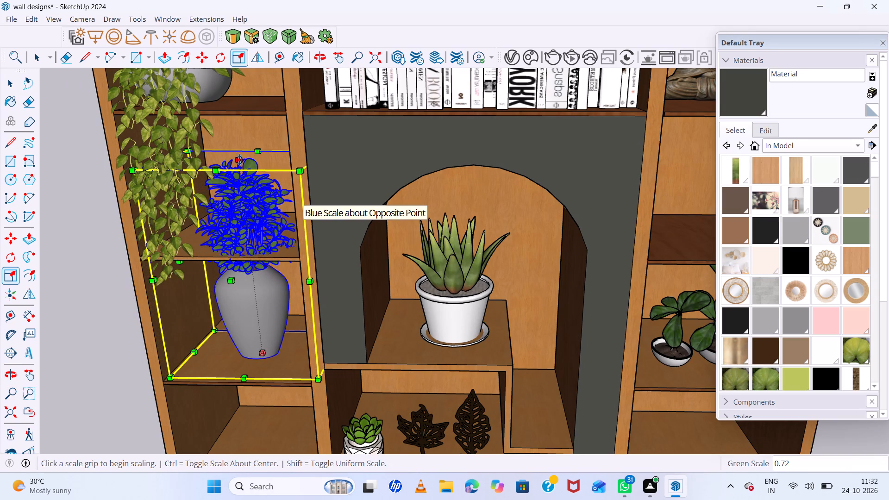
click(239, 160)
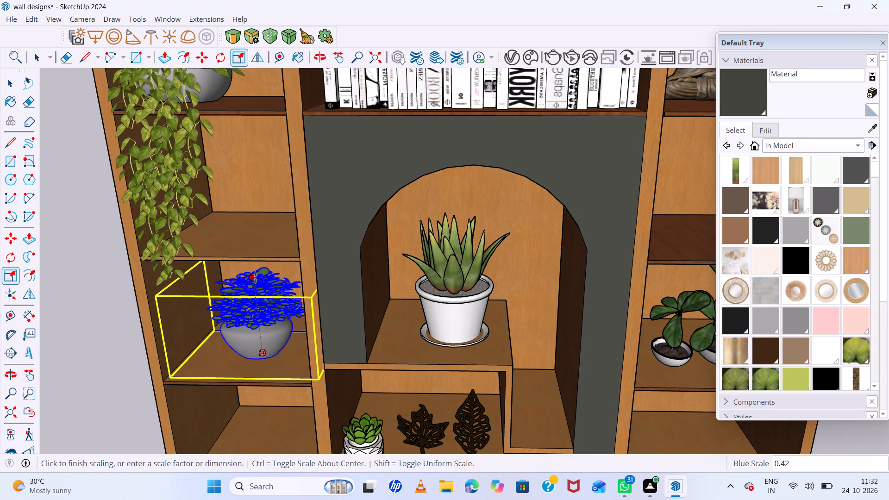
click(255, 277)
Scale the grey-vase plant to about 0.5 in width and a further 0.84 in depth.
scroll(247, 334, up, 4)
click(171, 311)
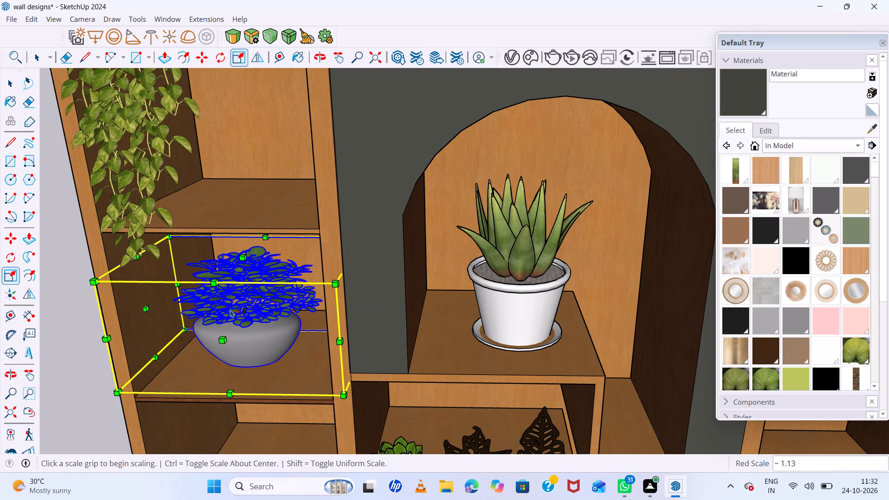
click(146, 309)
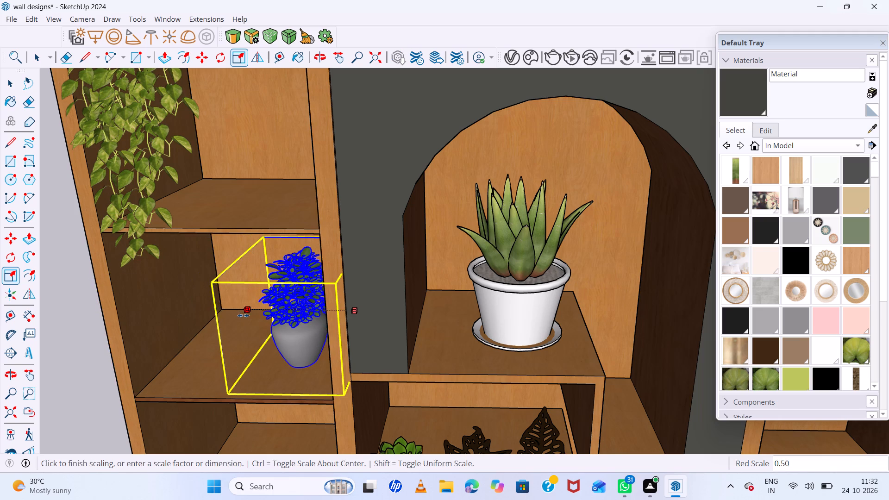
click(242, 315)
scroll(257, 329, up, 4)
middle_drag(259, 329, 437, 288)
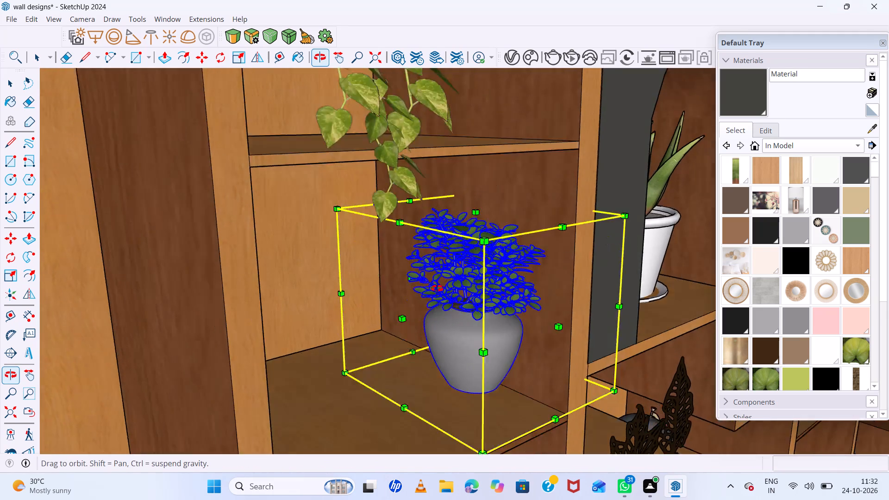
middle_drag(437, 288, 431, 277)
middle_click(431, 277)
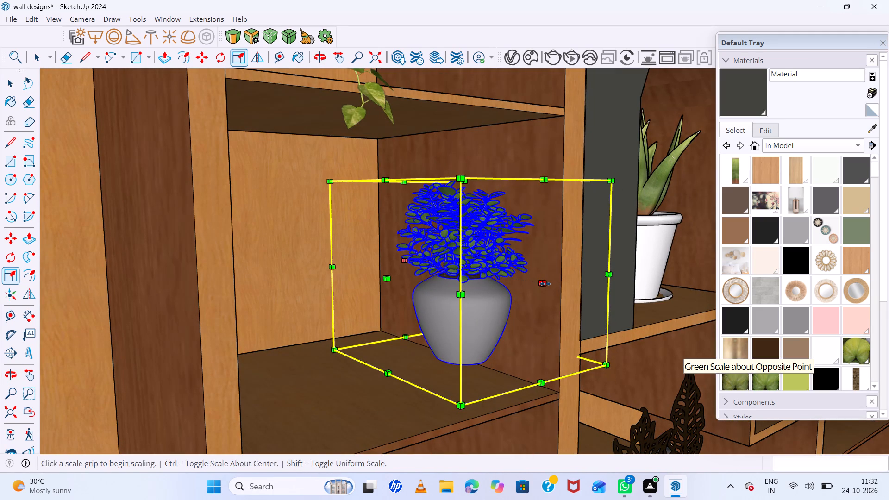
click(545, 284)
click(515, 278)
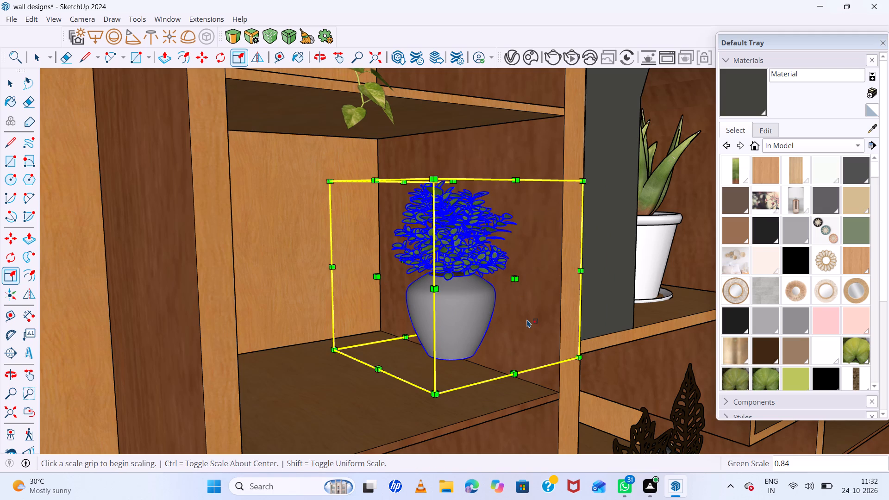
Move the scaled grey-vase plant 8" across its shelf, then about 8" towards the front edge, and deselect it.
key(m)
click(582, 354)
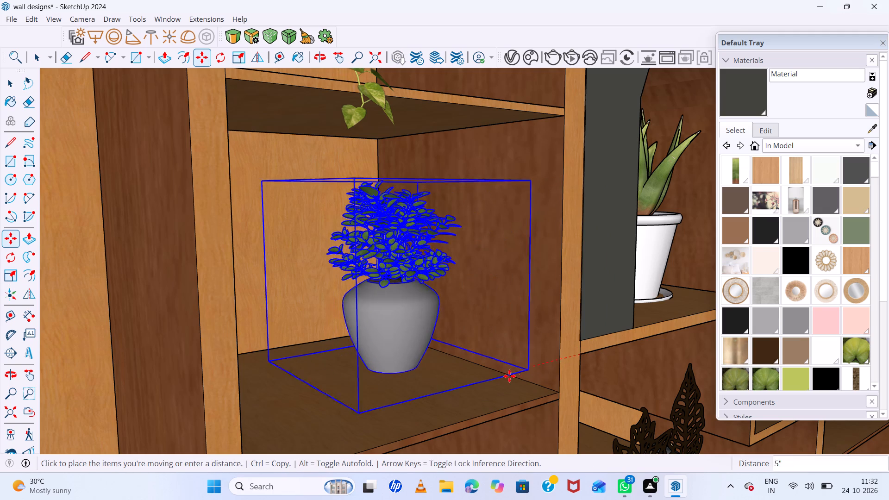
click(493, 379)
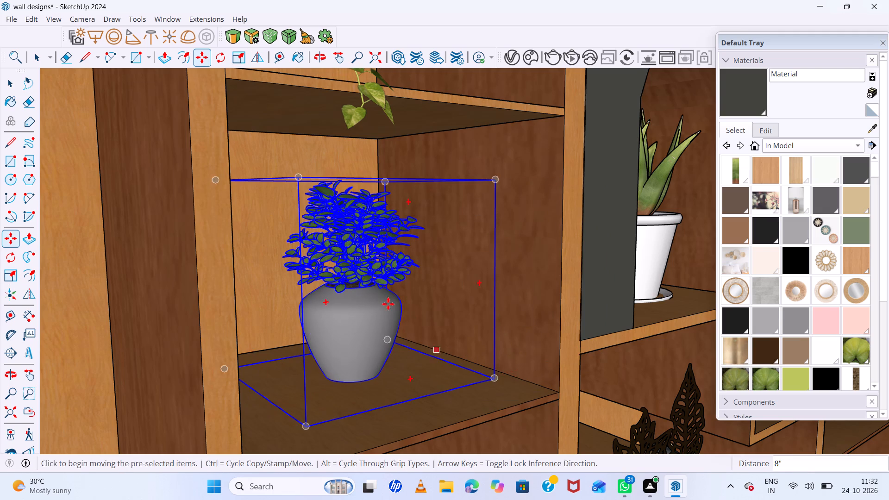
scroll(388, 304, down, 12)
scroll(485, 354, up, 1)
middle_drag(485, 355, 372, 336)
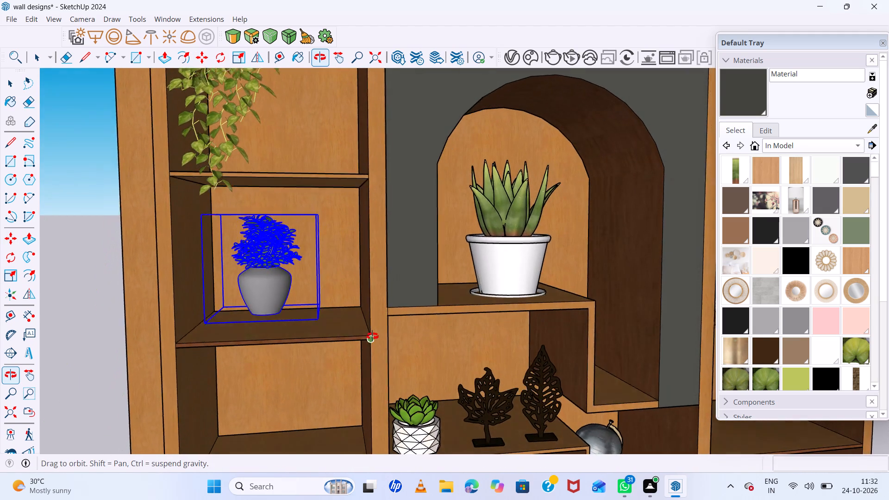
middle_drag(372, 336, 372, 333)
scroll(298, 302, up, 6)
click(331, 316)
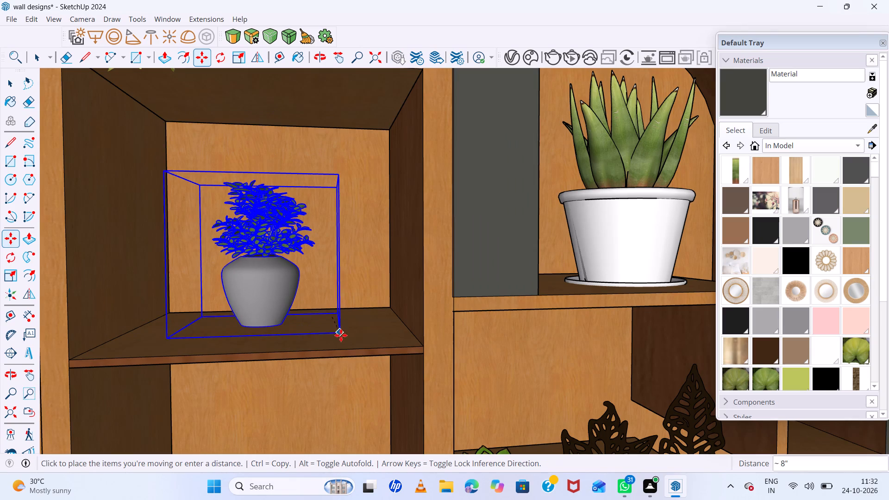
click(341, 335)
scroll(332, 313, down, 14)
key(space)
click(146, 278)
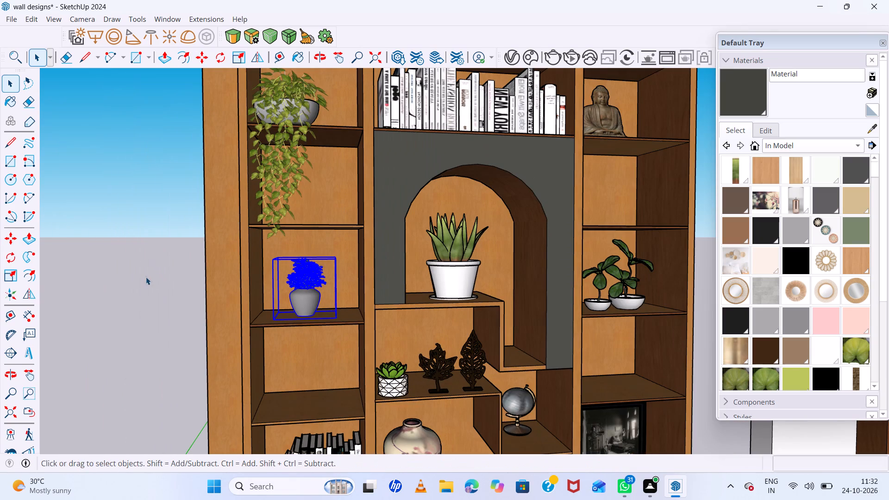
Examine the decorated bookcase against the reference photo for shelves and areas that still need decor.
scroll(225, 274, down, 14)
scroll(468, 355, up, 5)
middle_drag(468, 354, 430, 356)
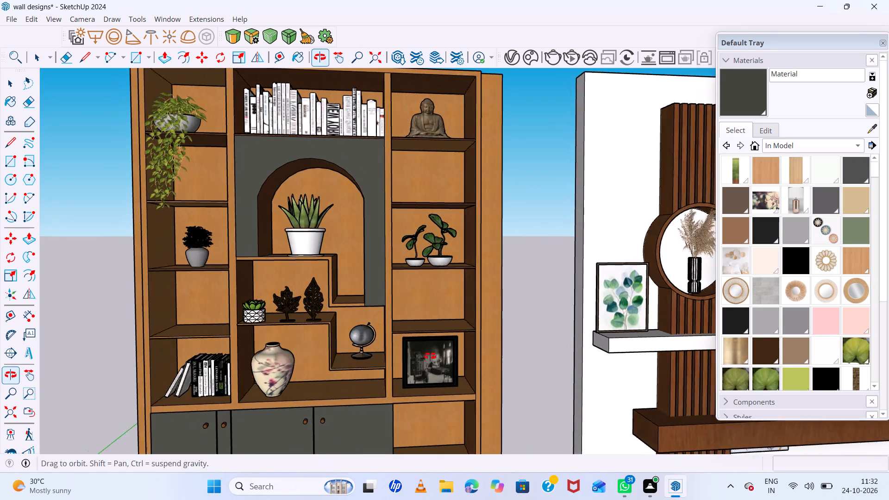
middle_drag(430, 356, 422, 353)
scroll(422, 250, up, 7)
scroll(422, 250, down, 11)
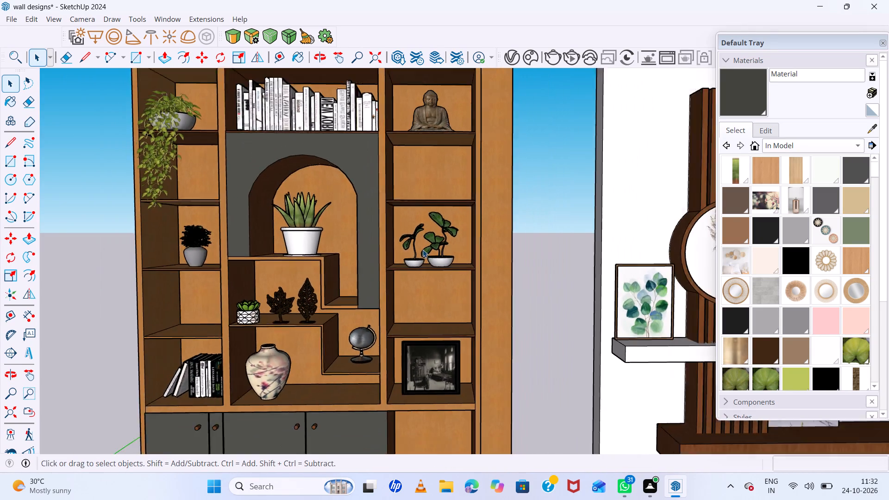
scroll(423, 250, down, 2)
middle_drag(447, 305, 452, 323)
middle_click(452, 323)
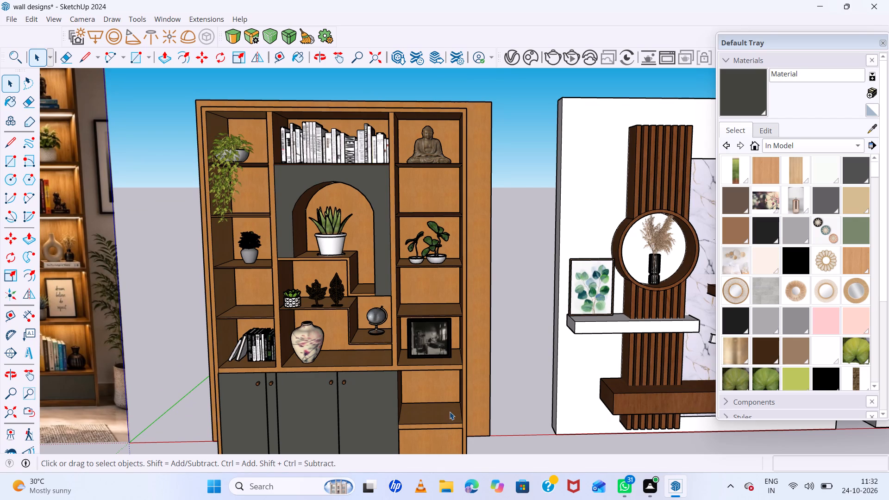
scroll(451, 411, down, 5)
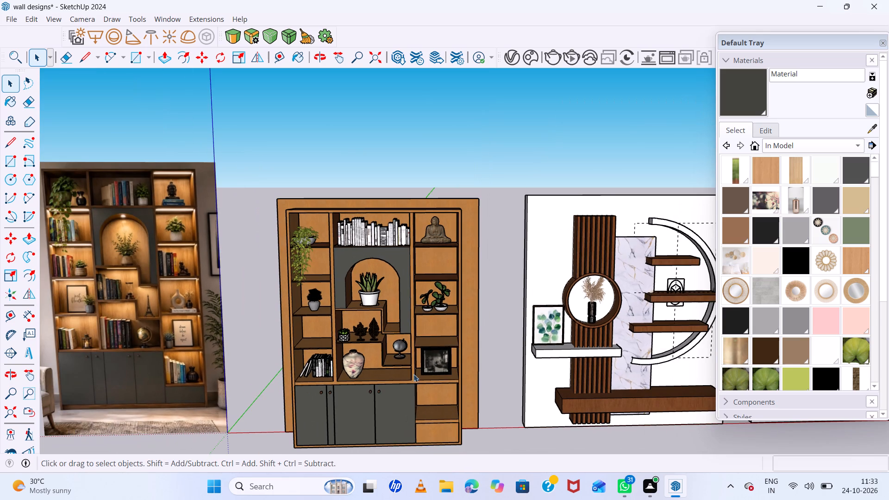
scroll(208, 300, up, 5)
scroll(207, 285, down, 4)
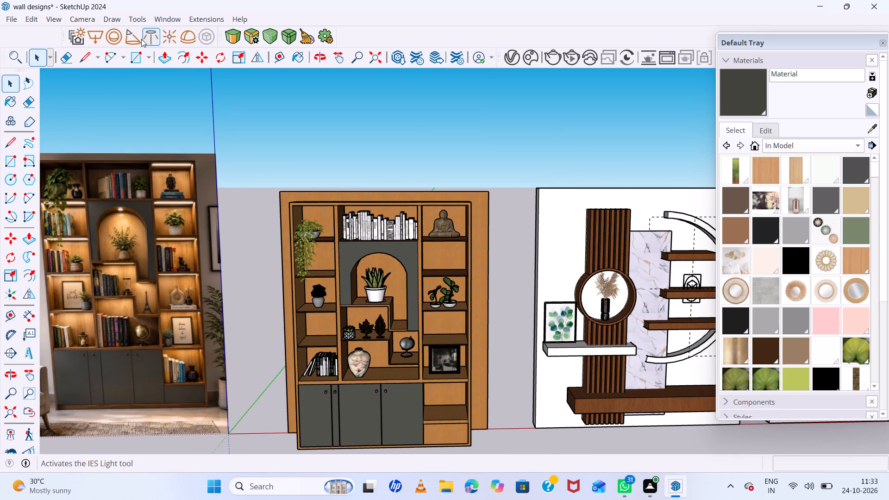
Search the 3D Warehouse for "pot plants".
click(167, 14)
click(220, 112)
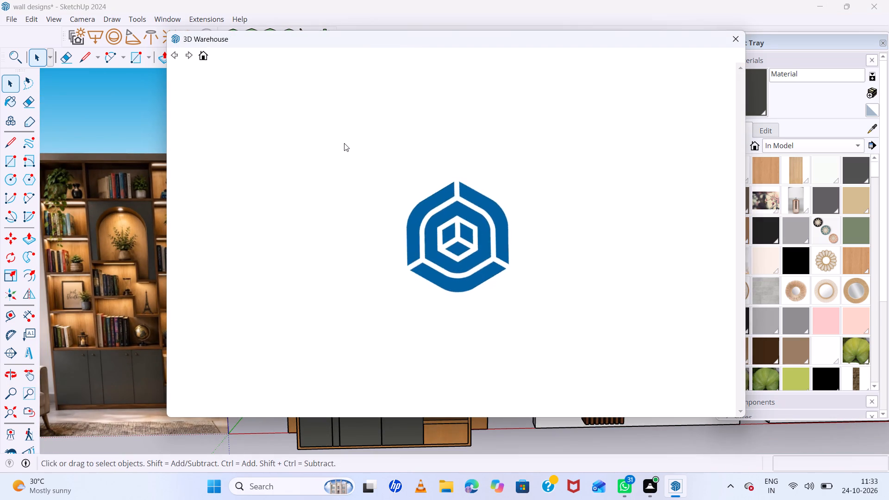
click(357, 78)
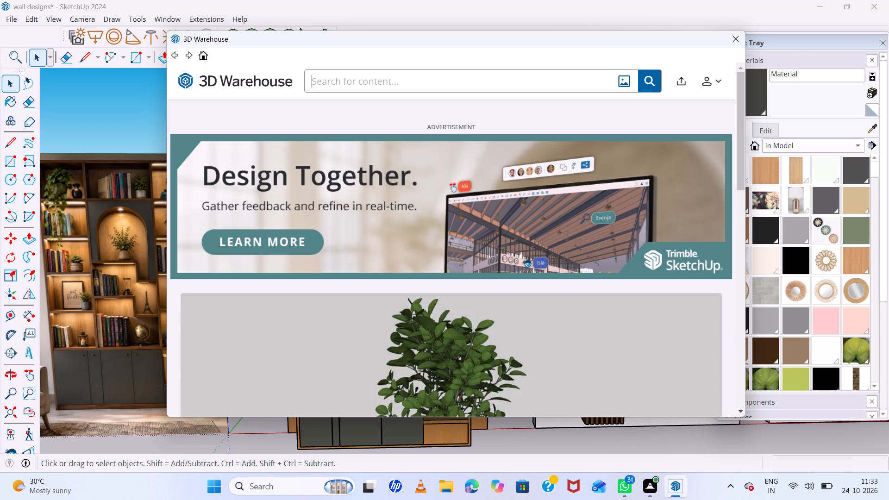
text(pot pla)
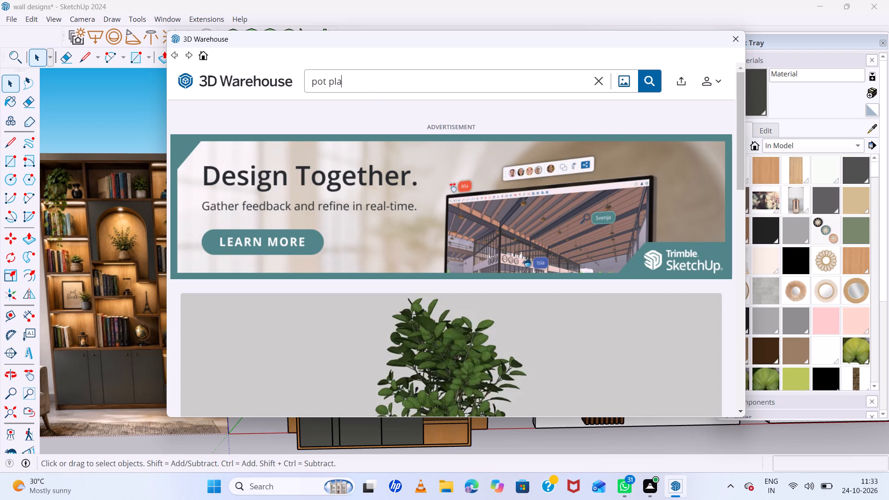
text(nts)
key(Return)
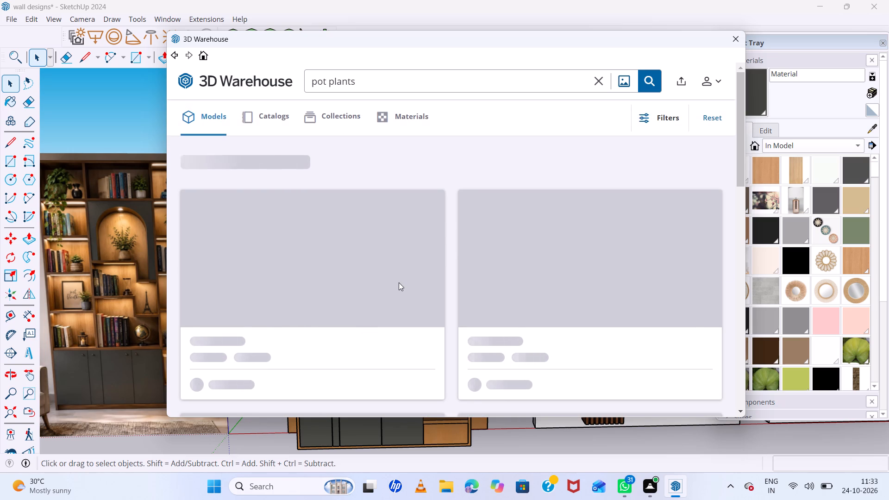
Pick the Pot with plant model, the leafy shrub in a light grey pot, and load it directly into the model.
scroll(399, 282, down, 13)
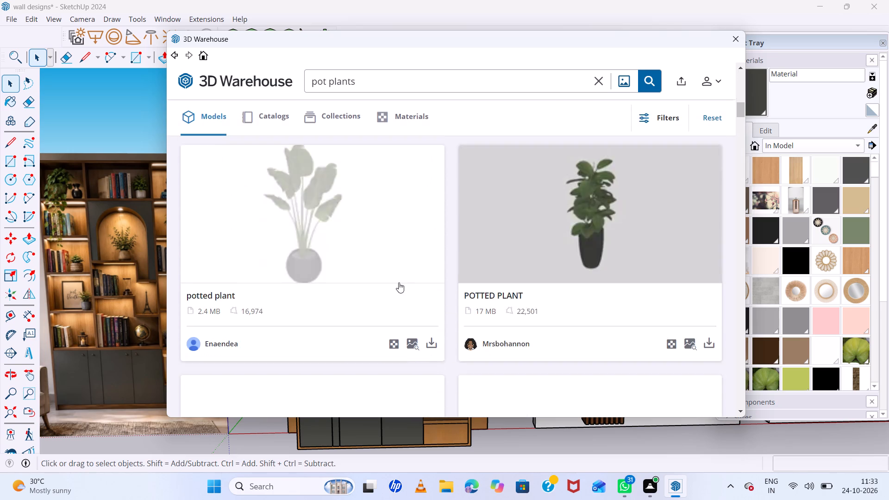
scroll(399, 282, down, 11)
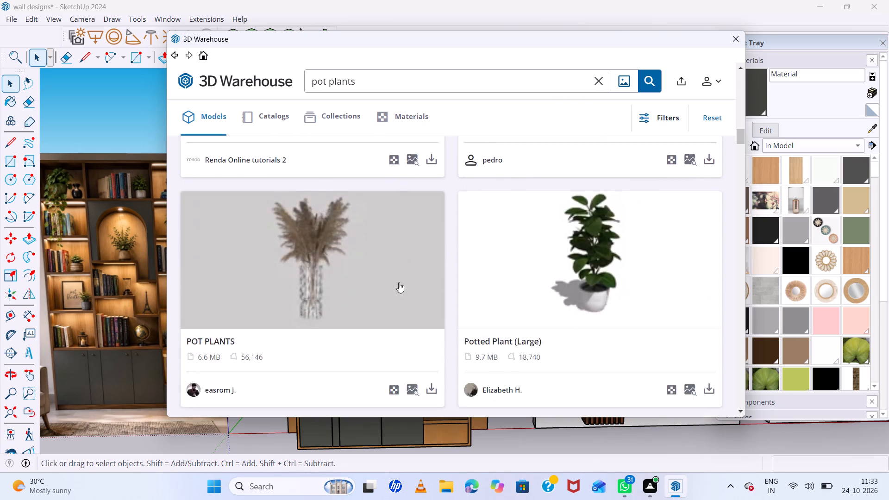
scroll(399, 282, down, 13)
scroll(399, 282, up, 3)
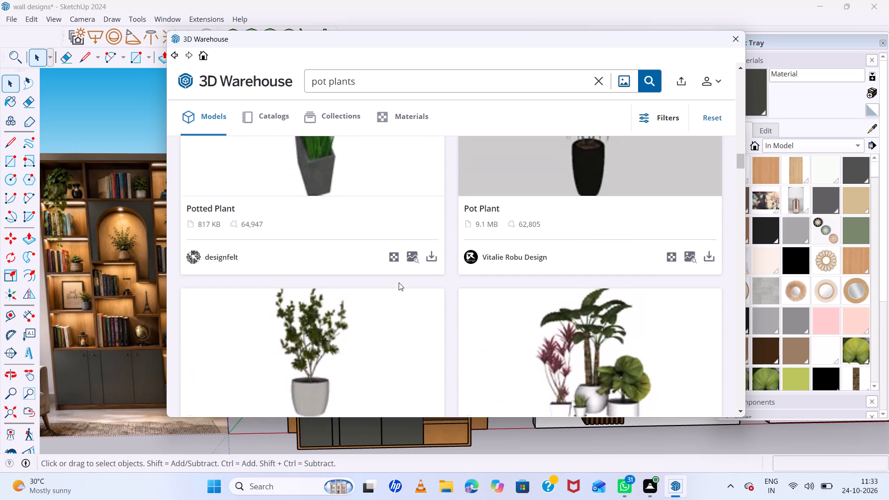
scroll(399, 282, up, 1)
scroll(399, 282, down, 3)
click(312, 271)
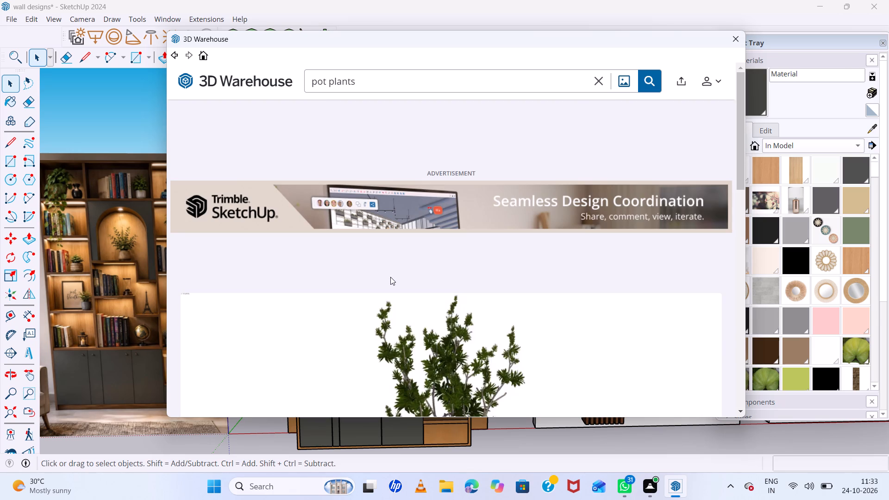
scroll(390, 277, down, 3)
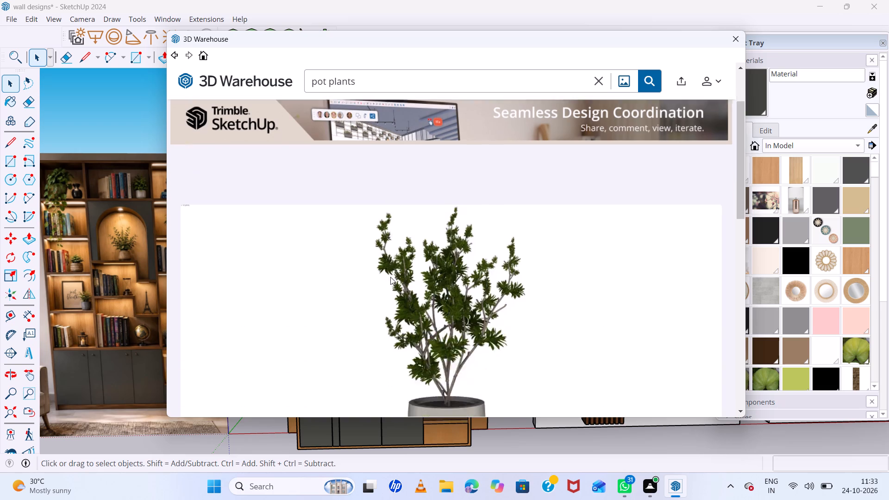
scroll(390, 277, down, 7)
click(626, 155)
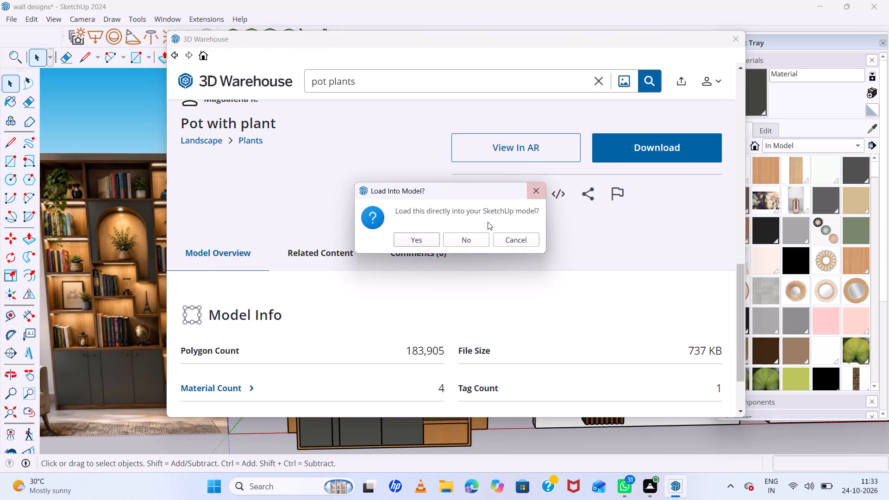
click(419, 242)
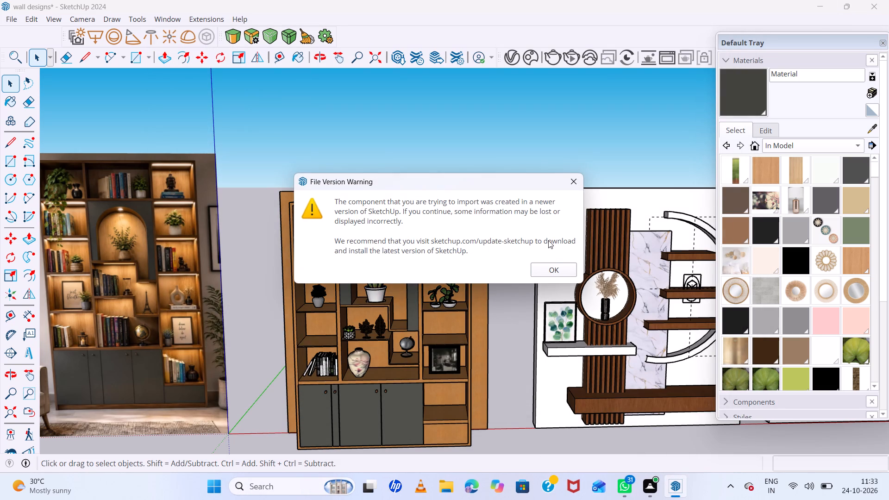
click(552, 264)
Place the potted shrub on the ground beside the bookcase reference photo, near the small loose wall shelves.
scroll(392, 256, down, 12)
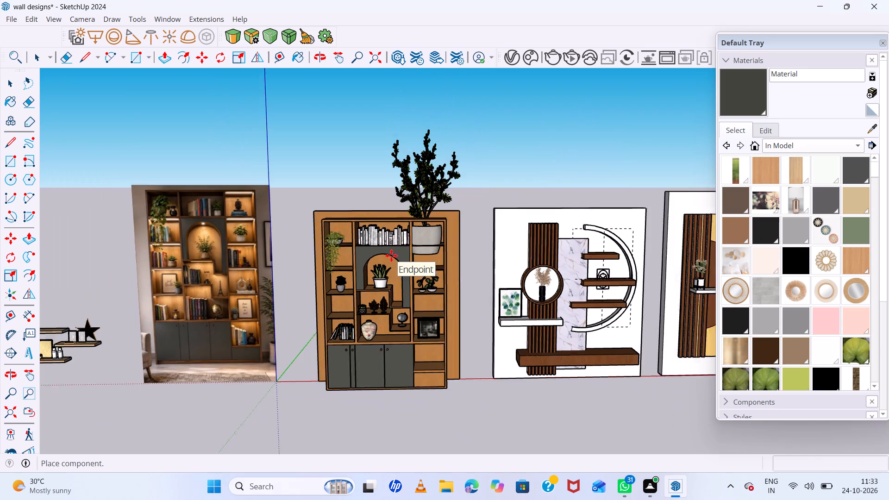
scroll(391, 256, down, 1)
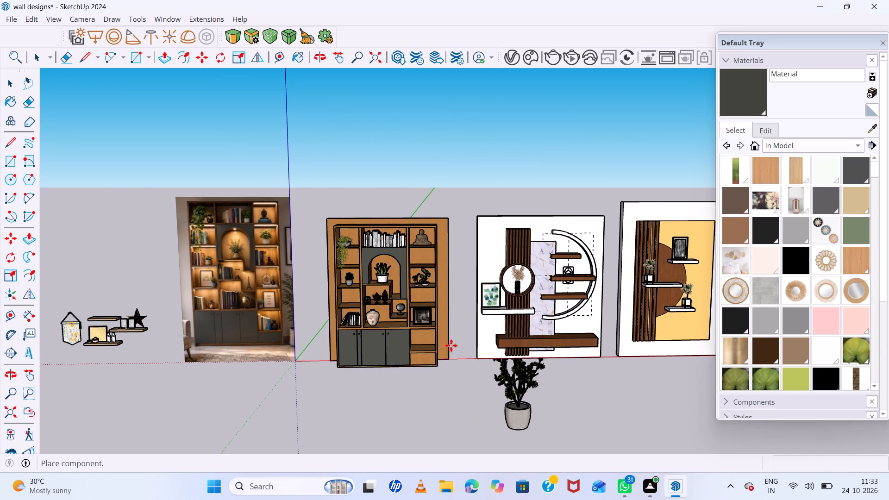
click(112, 361)
scroll(140, 350, up, 20)
middle_drag(150, 348, 175, 354)
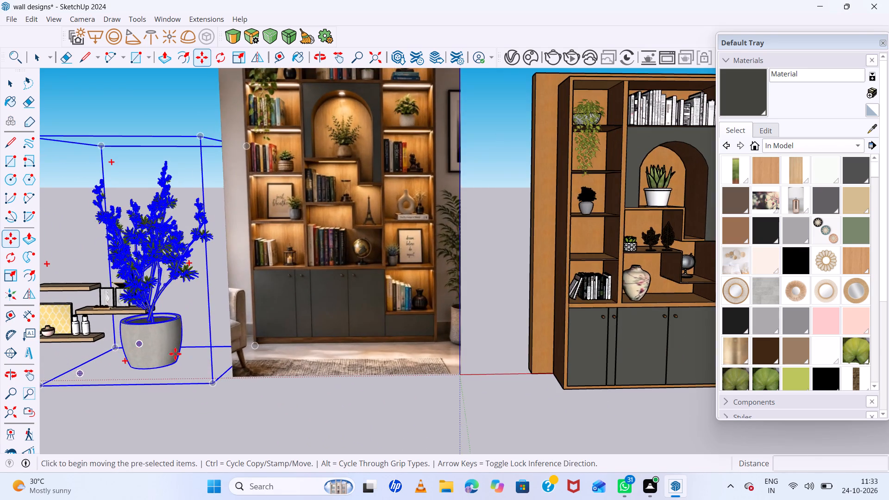
Scale the potted shrub down to about 0.40 in height, 0.48 in width and 0.35 in depth.
middle_drag(175, 354, 250, 379)
scroll(249, 362, down, 13)
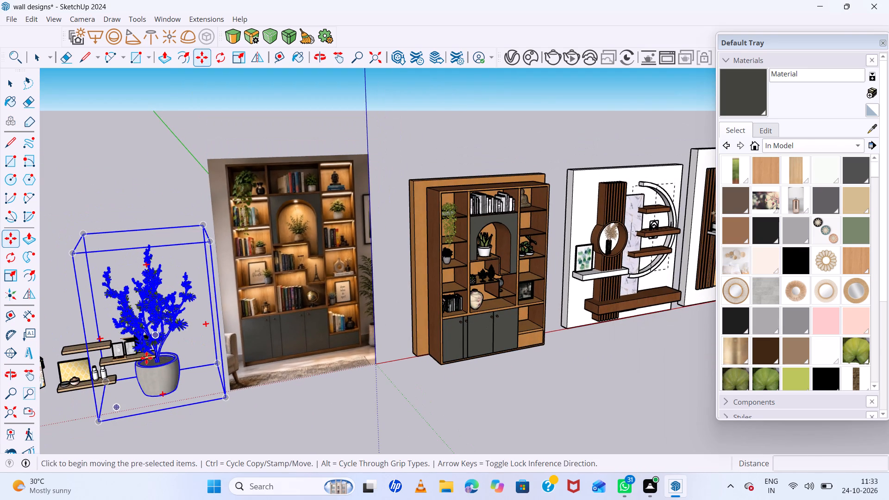
key(s)
click(145, 235)
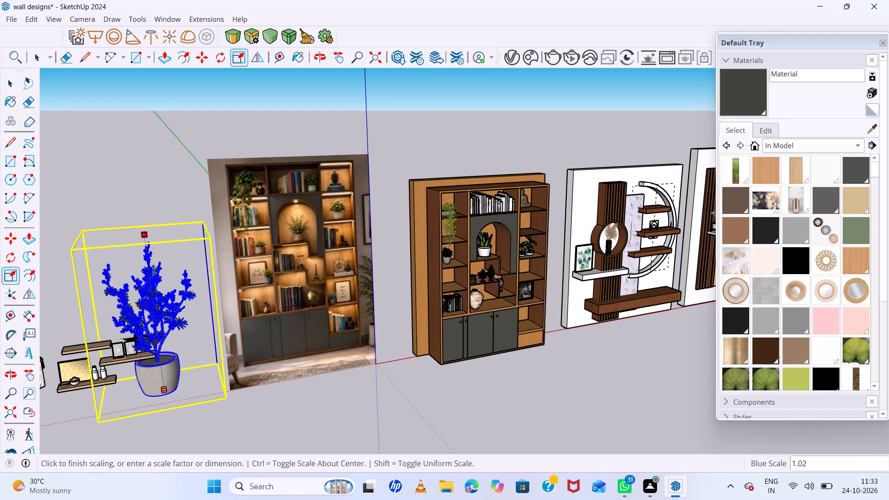
click(167, 330)
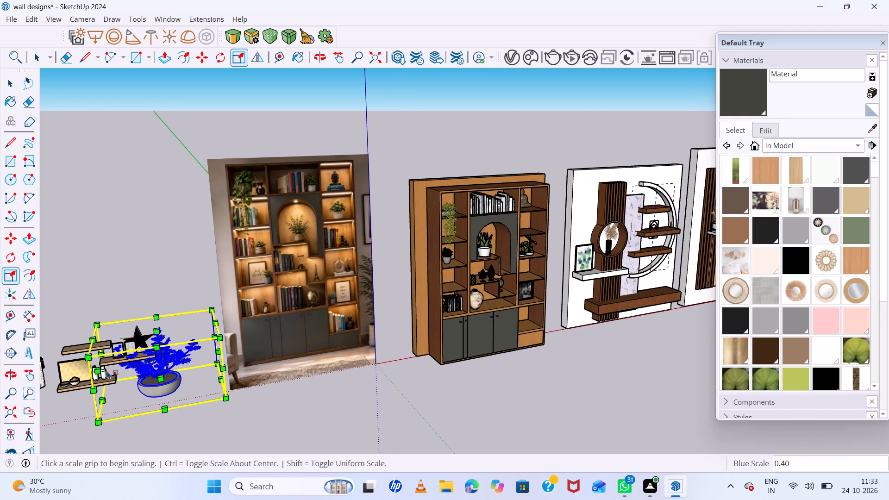
click(100, 369)
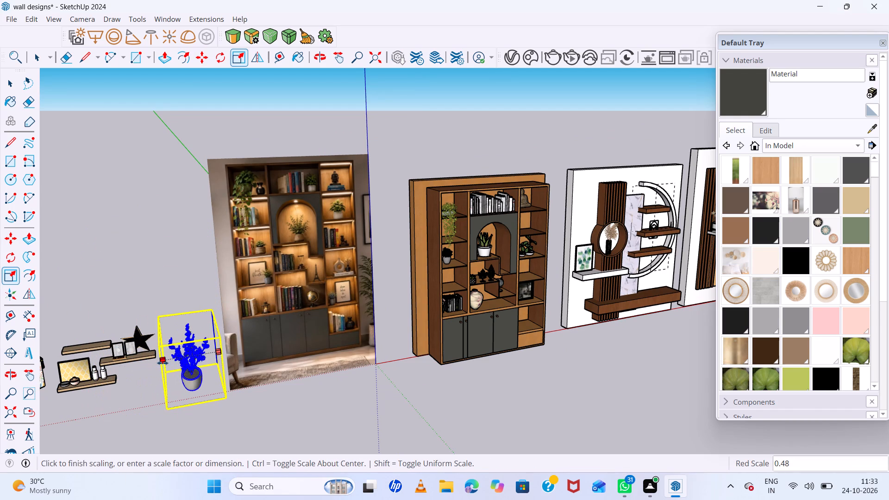
click(163, 363)
click(193, 373)
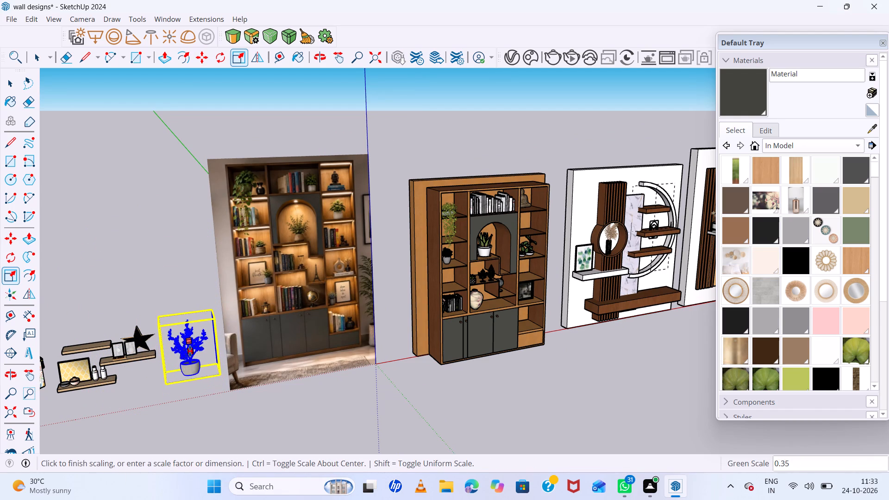
click(190, 351)
Shrink the potted shrub further, scaling its width by about 0.62, its height by 0.56, and its width again by 0.80.
scroll(190, 351, up, 11)
middle_drag(188, 353, 240, 353)
middle_drag(244, 351, 249, 351)
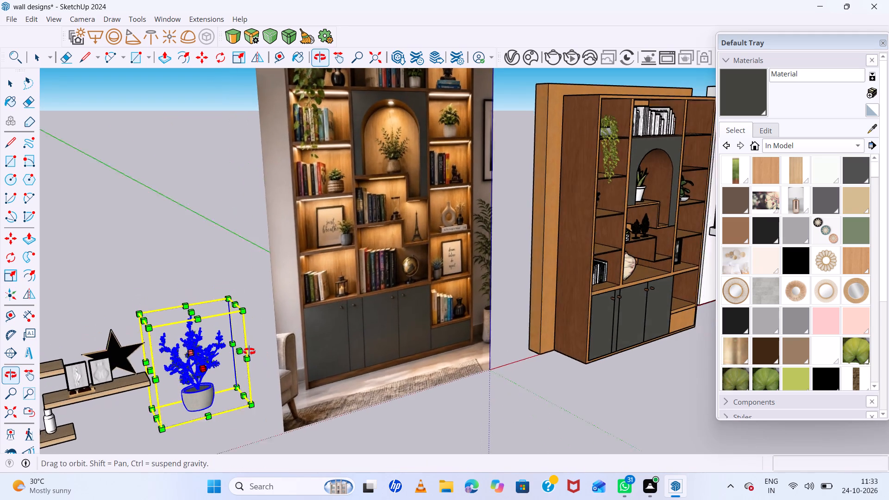
middle_drag(249, 351, 253, 351)
middle_click(253, 351)
middle_click(253, 351)
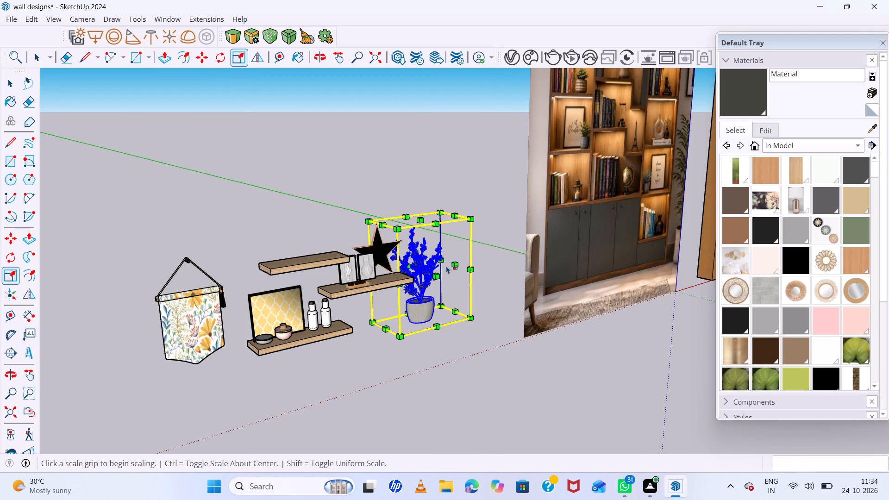
click(453, 263)
click(430, 271)
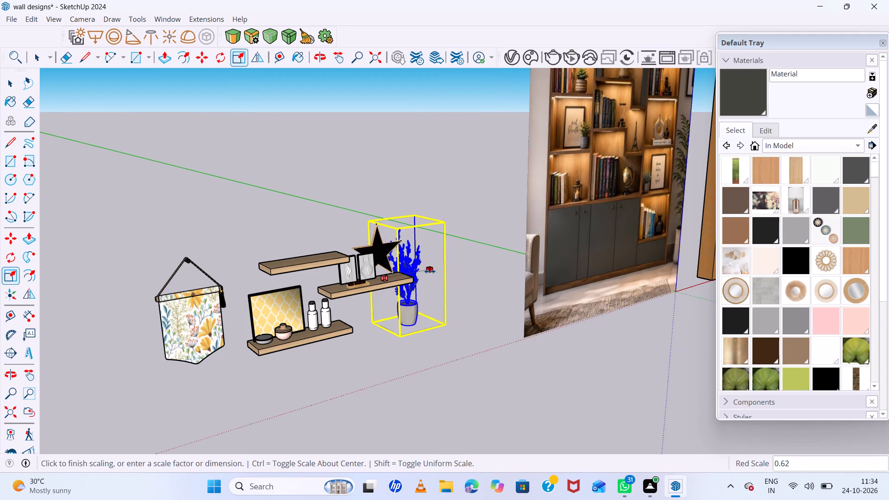
scroll(430, 299, up, 10)
middle_drag(451, 336, 385, 358)
middle_click(385, 358)
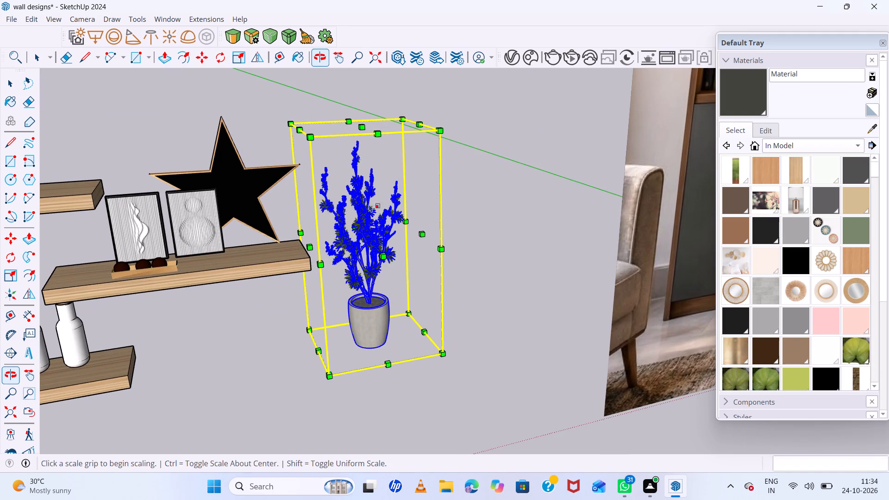
click(363, 125)
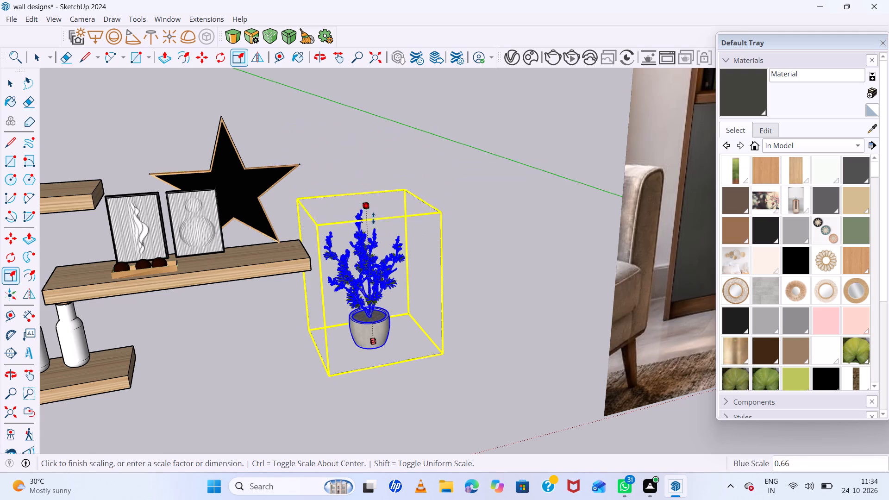
click(371, 228)
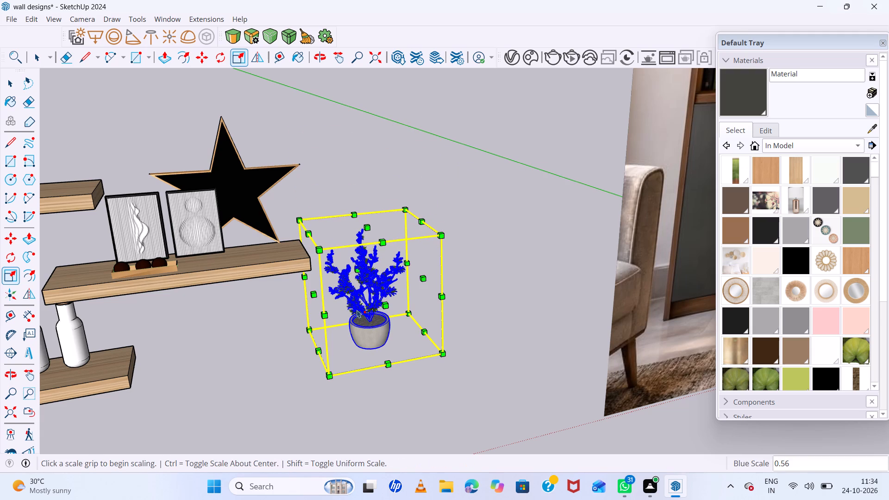
click(311, 295)
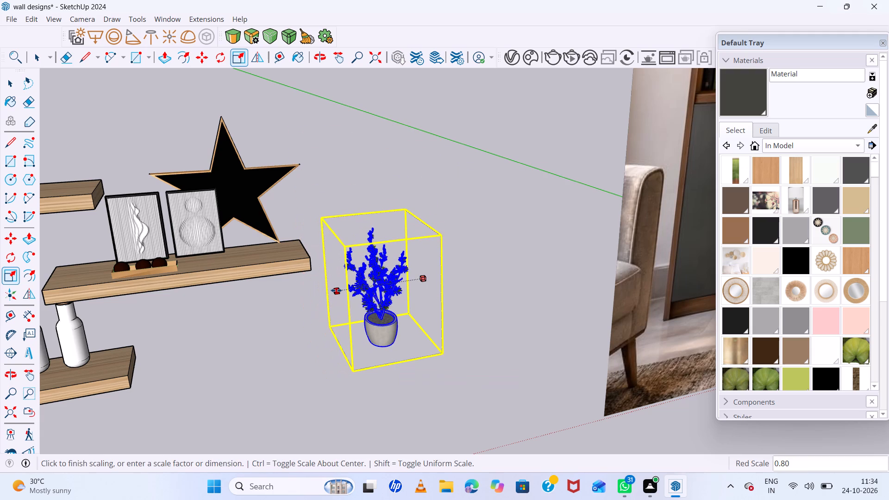
click(337, 290)
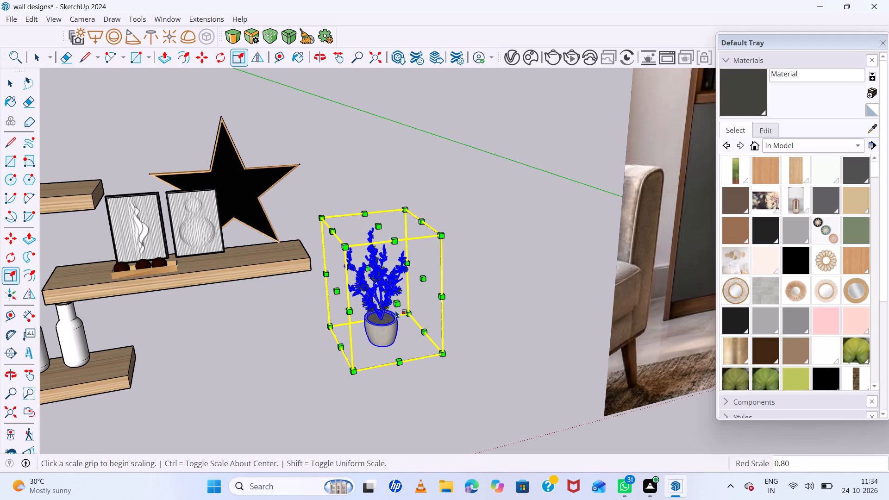
Move the potted shrub into the bookcase's right-hand column, onto the shelf directly below the Buddha statue.
key(m)
click(441, 356)
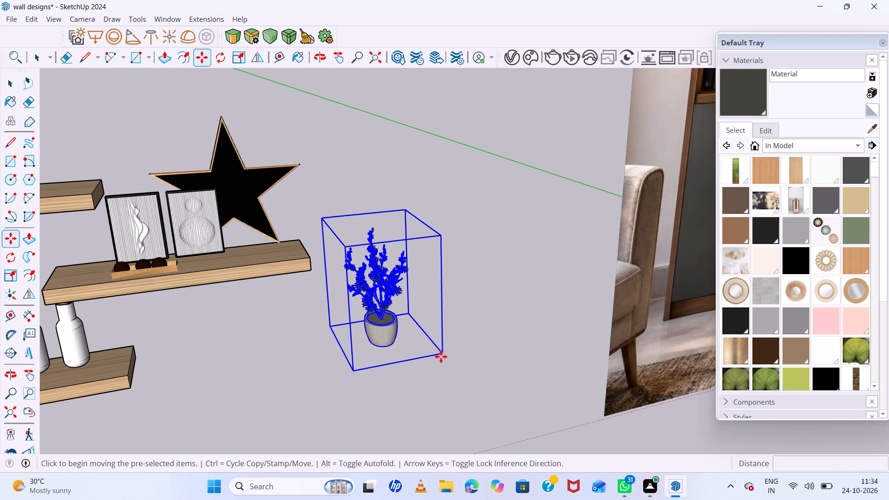
scroll(387, 337, down, 6)
scroll(347, 280, down, 19)
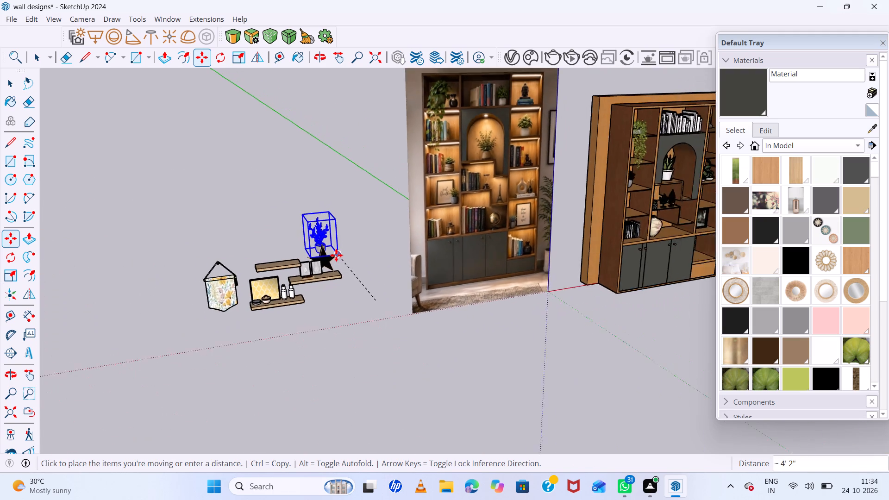
scroll(336, 255, down, 8)
scroll(624, 181, up, 12)
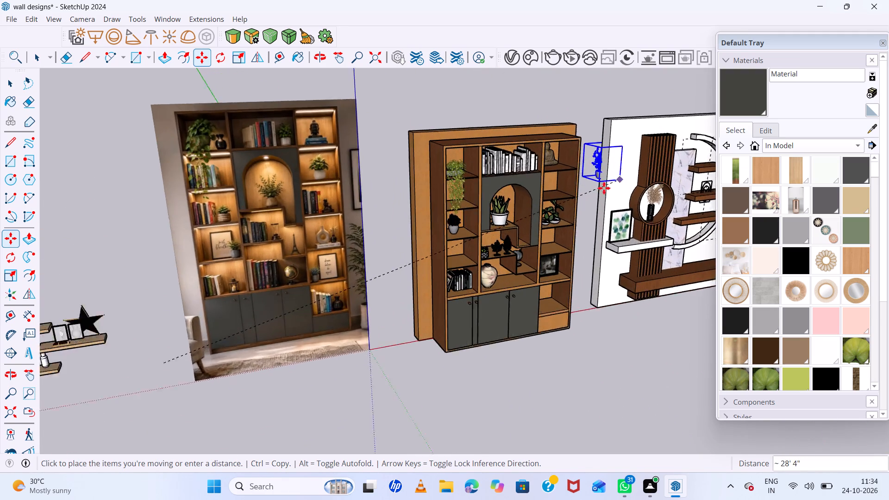
middle_drag(603, 189, 486, 208)
scroll(553, 203, up, 10)
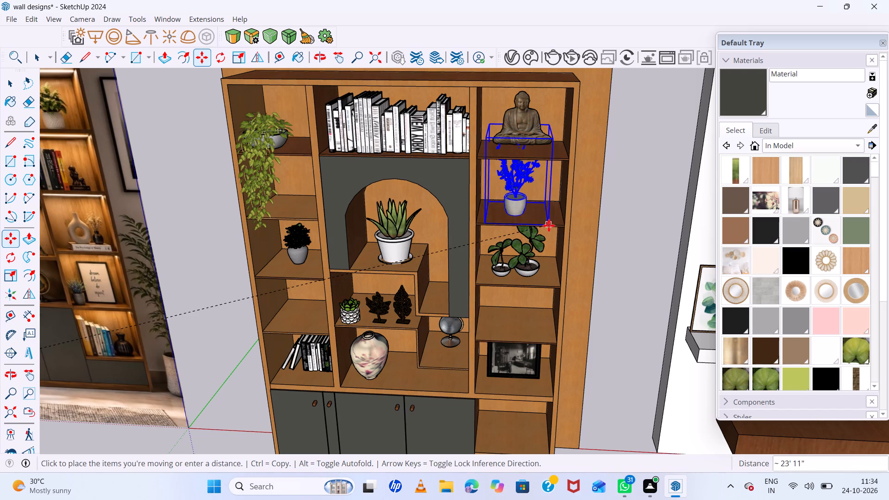
click(548, 225)
Adjust the shrub's position within the compartment below the Buddha so its pot rests on the shelf board.
scroll(531, 209, up, 10)
middle_drag(549, 233, 543, 165)
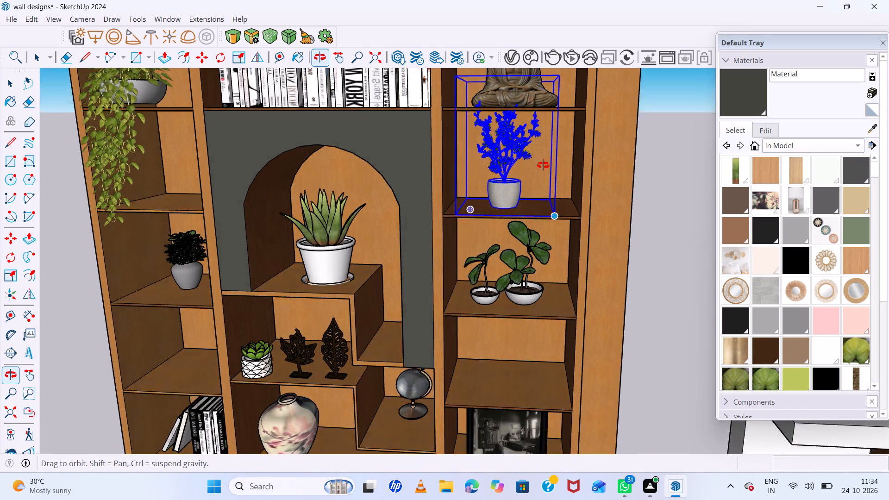
middle_drag(543, 165, 543, 163)
click(496, 144)
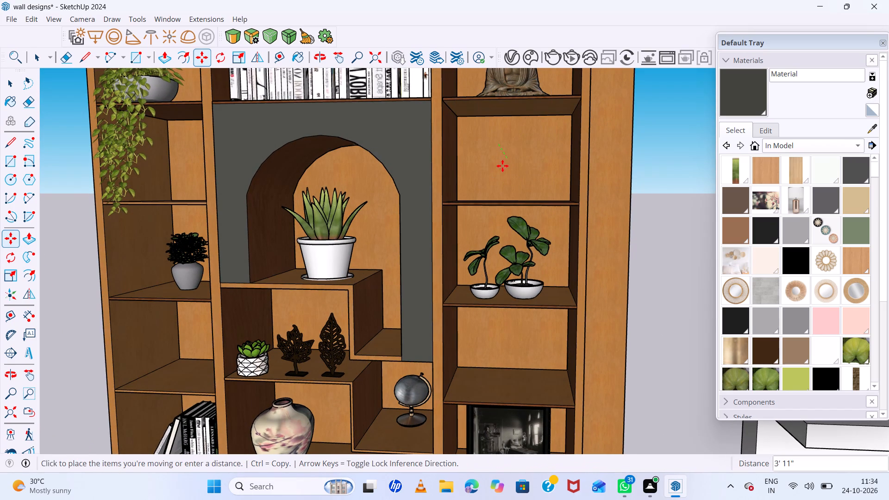
middle_drag(501, 169, 457, 228)
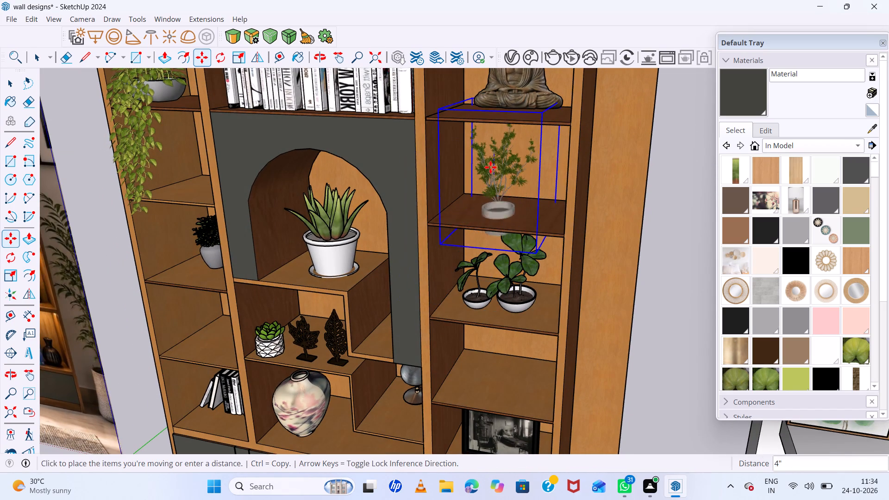
click(490, 160)
scroll(494, 183, up, 3)
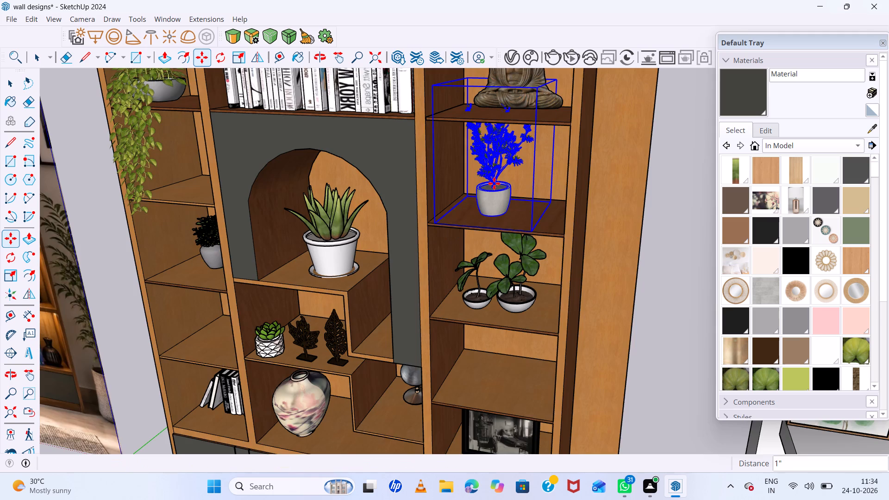
scroll(494, 183, up, 8)
middle_drag(476, 226, 576, 247)
scroll(533, 230, down, 10)
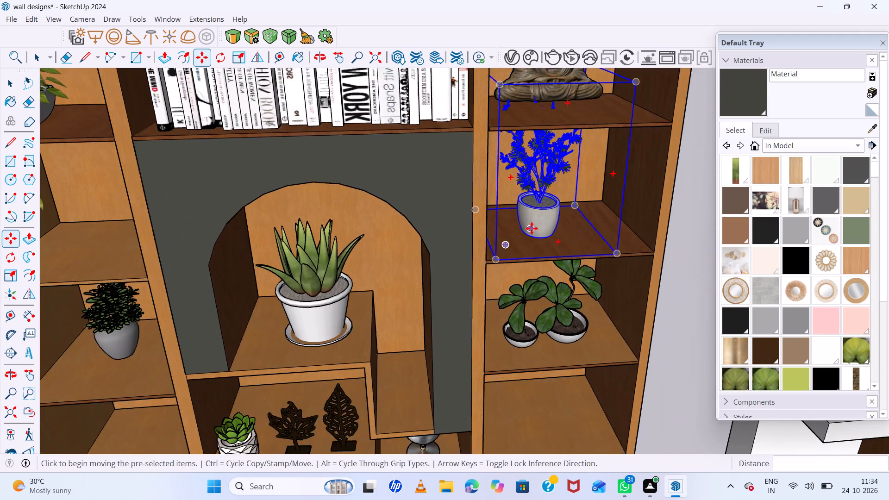
scroll(532, 228, down, 2)
middle_drag(603, 256, 540, 179)
middle_click(540, 179)
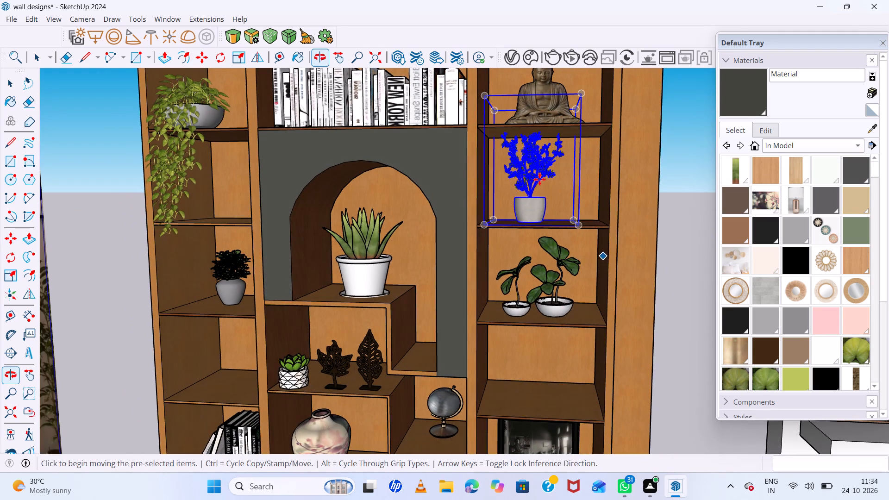
Scale the shrub's height by about 0.78 and its width by 0.92 to fit the shelf compartment.
key(s)
scroll(539, 188, down, 5)
middle_drag(539, 193, 543, 286)
middle_click(543, 286)
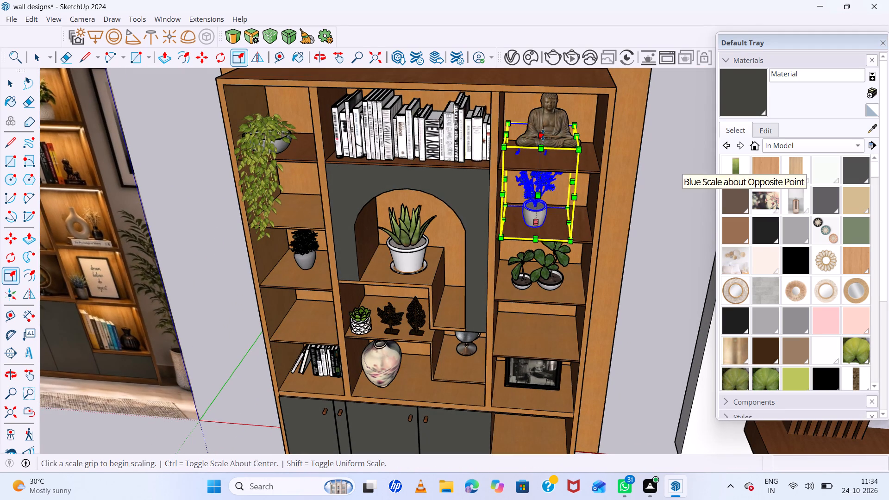
click(543, 135)
click(543, 165)
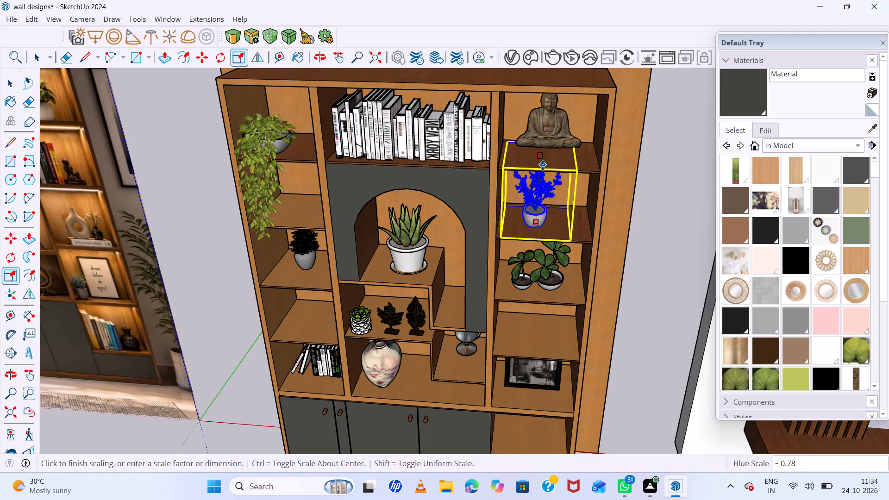
middle_drag(550, 217, 557, 158)
middle_click(557, 158)
scroll(565, 178, up, 10)
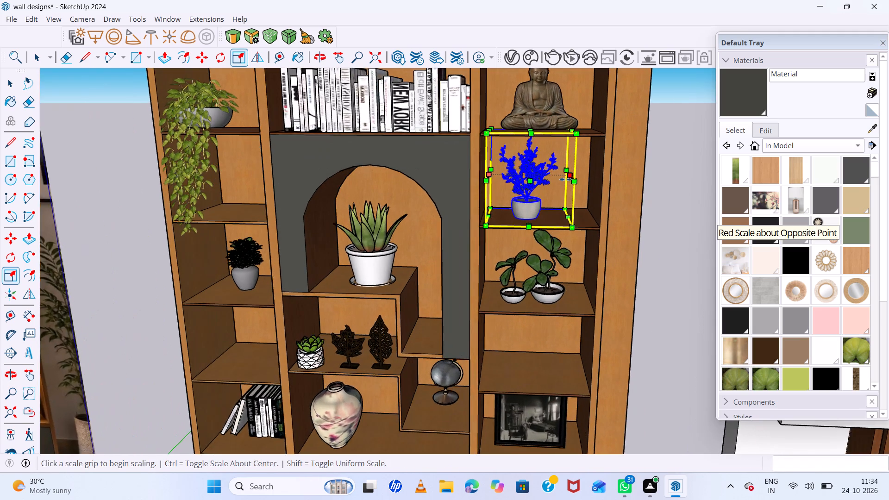
scroll(566, 175, up, 5)
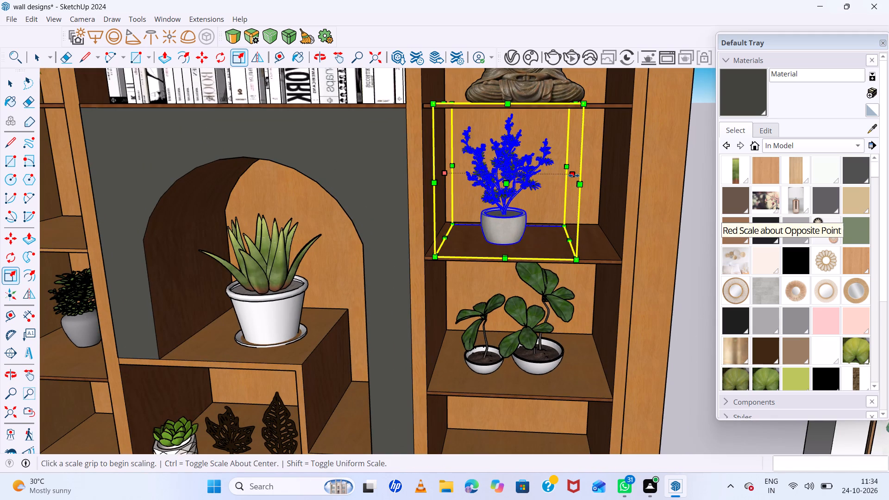
click(574, 175)
click(562, 176)
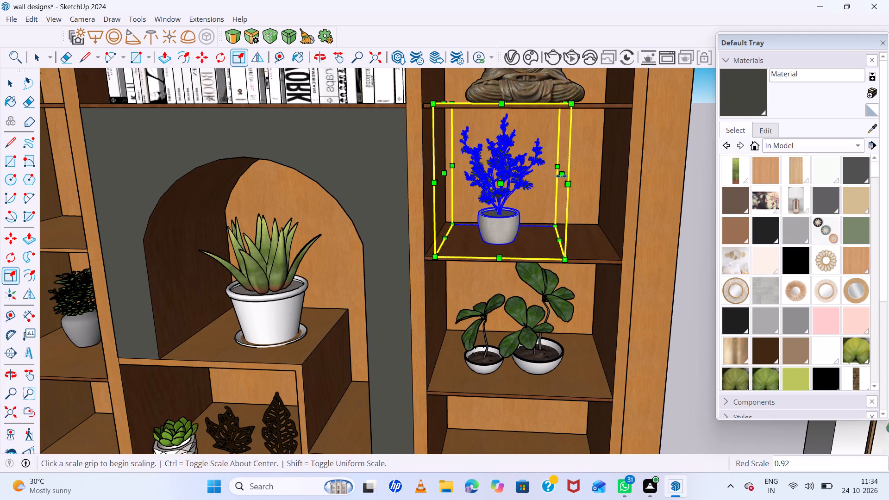
Shift the shrub about 2 inches sideways to centre it on the shelf below the Buddha, and deselect it.
key(m)
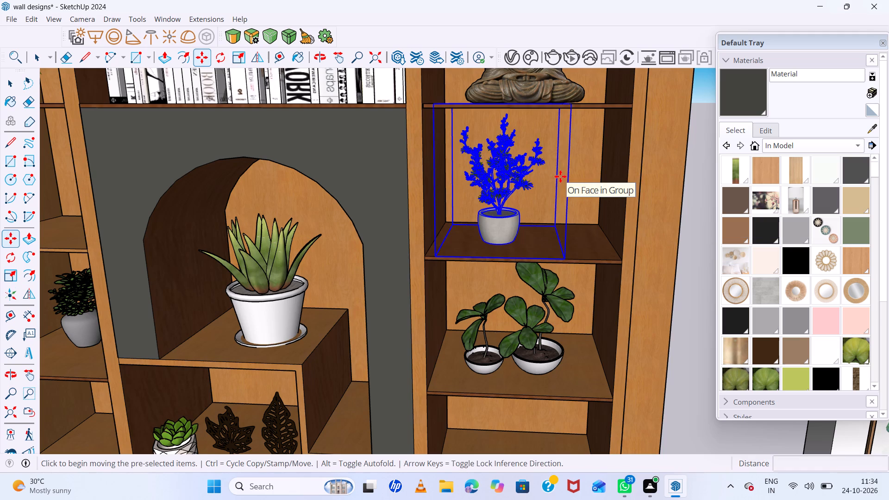
click(493, 204)
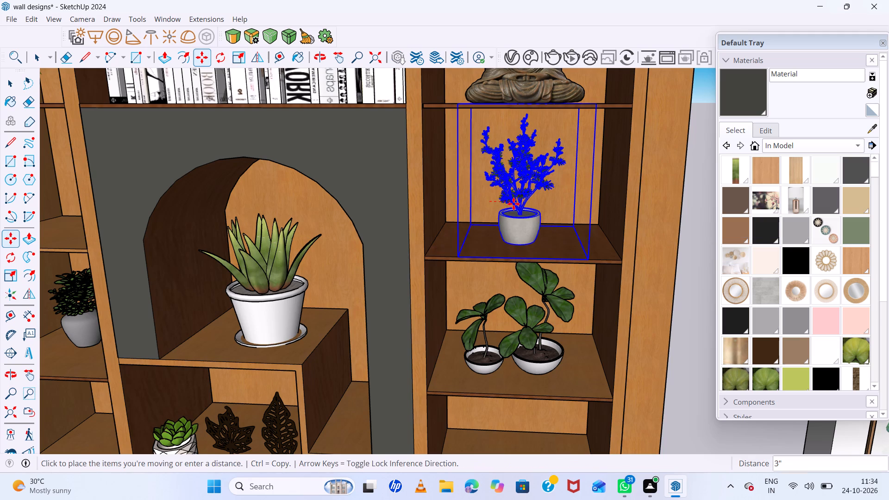
click(503, 206)
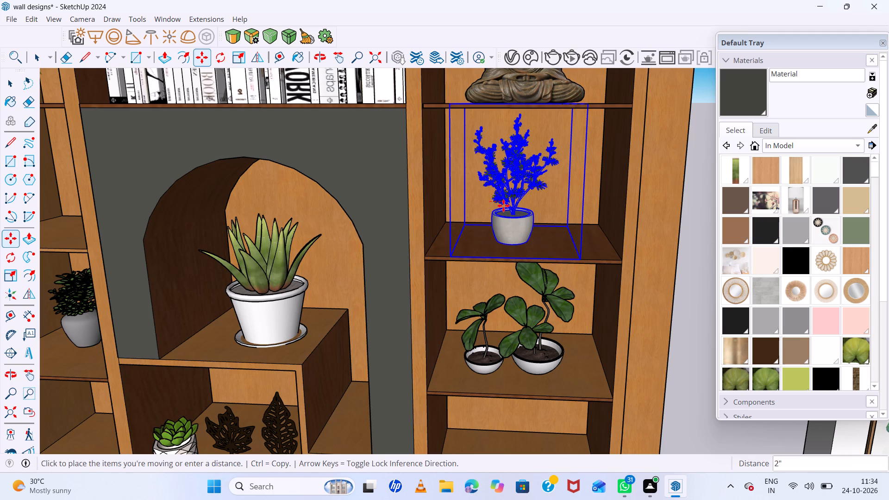
scroll(503, 206, down, 6)
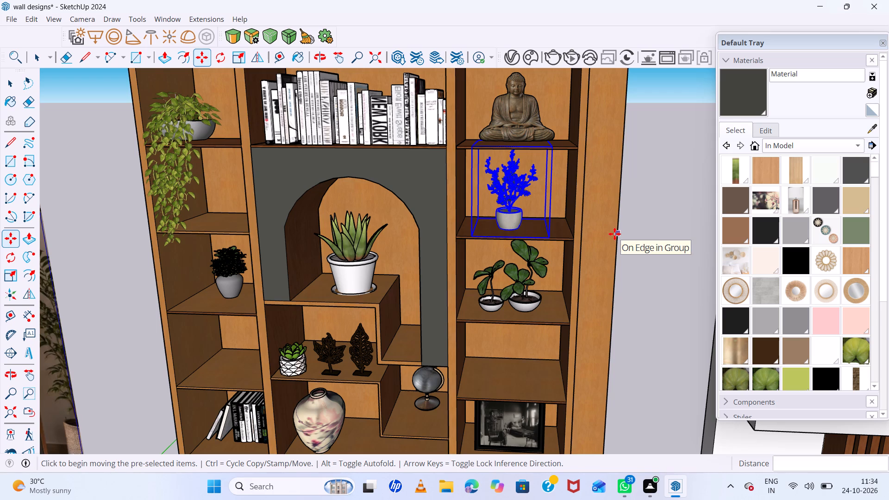
key(space)
click(614, 234)
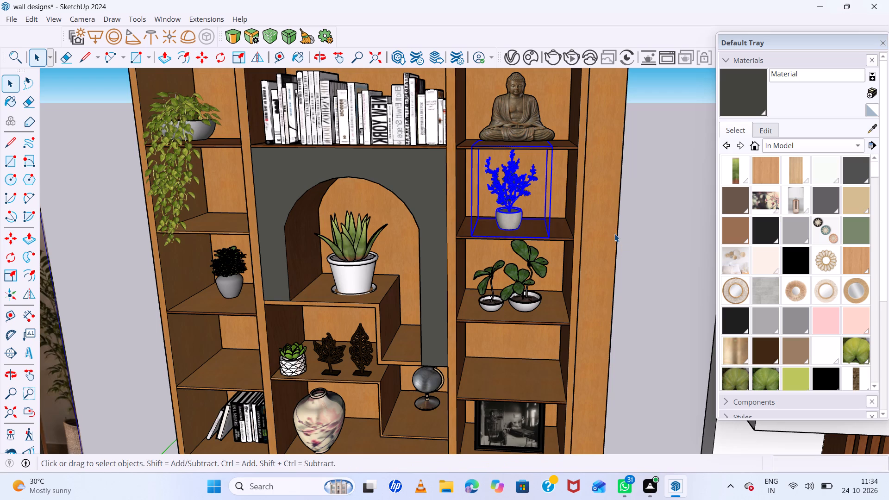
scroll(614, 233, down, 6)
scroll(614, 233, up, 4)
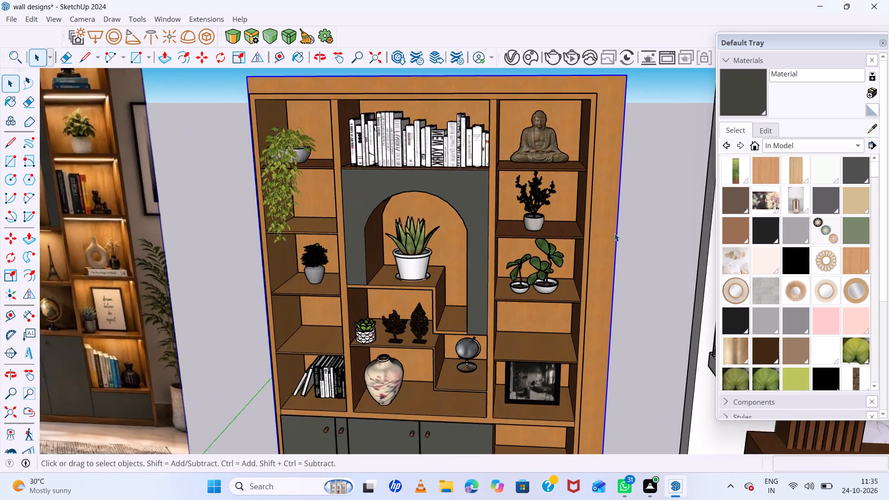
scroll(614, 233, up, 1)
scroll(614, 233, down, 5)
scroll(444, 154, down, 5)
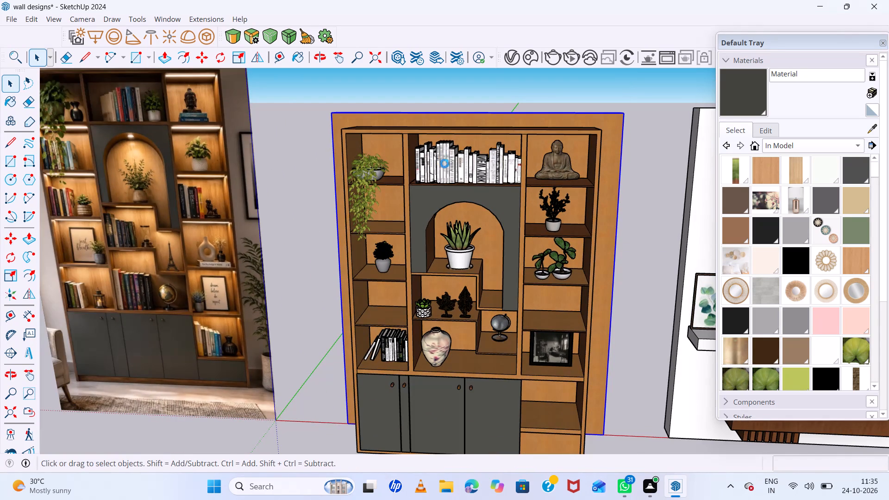
Search the 3D Warehouse for books.
scroll(445, 166, down, 2)
scroll(508, 212, down, 1)
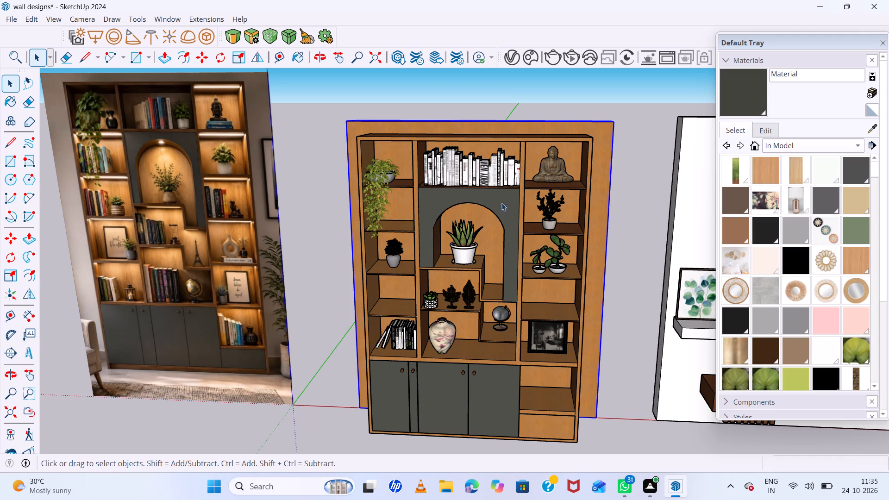
click(172, 16)
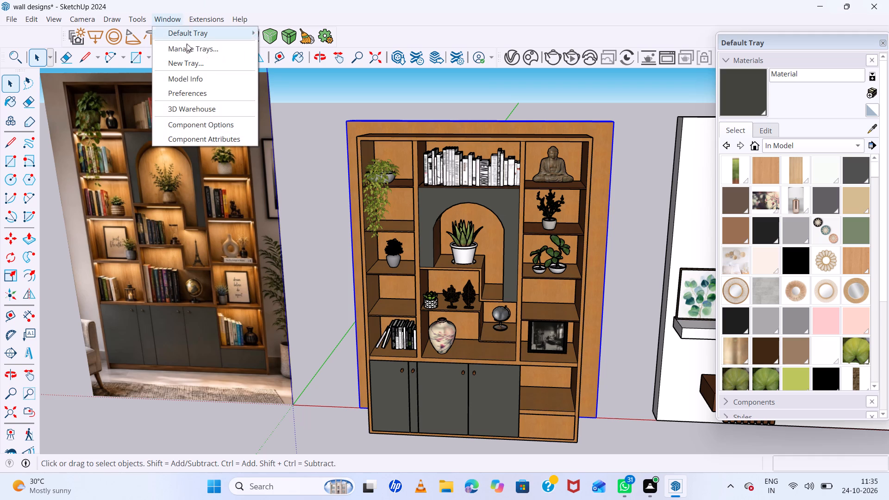
click(223, 110)
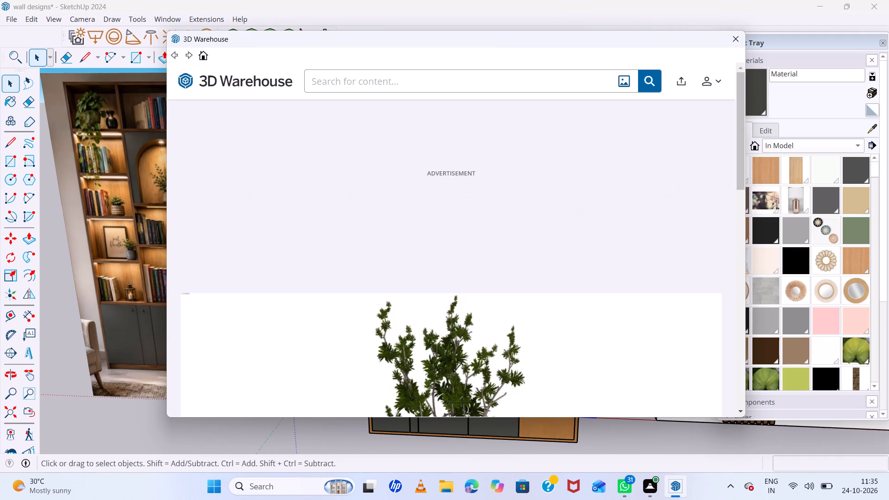
click(331, 85)
text(books)
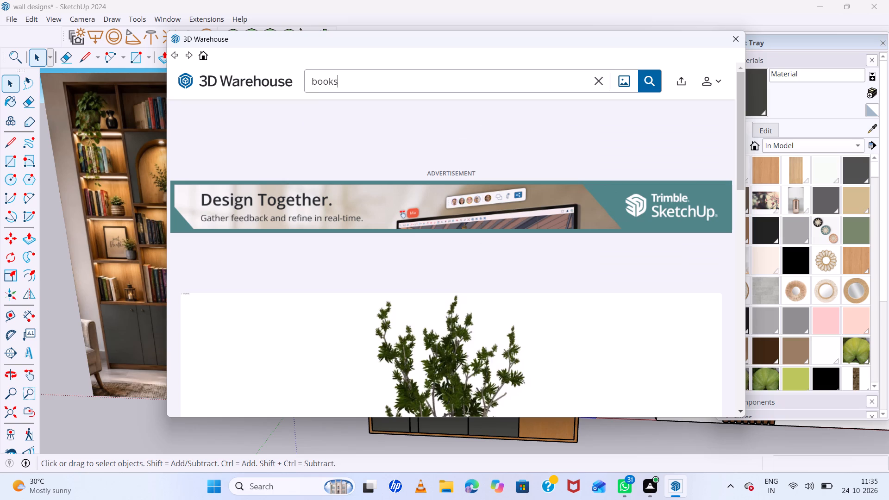
key(Return)
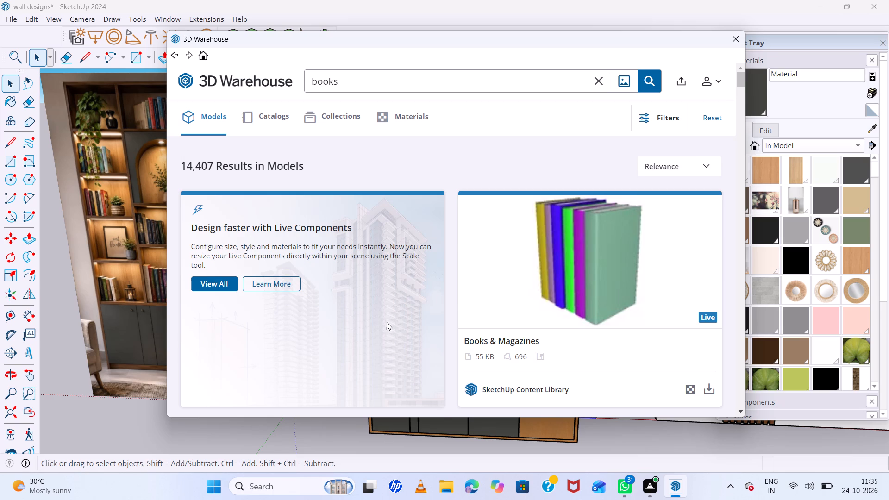
Pick the long row of upright books with dark, red and white spines and load it directly into the model.
scroll(389, 318, down, 12)
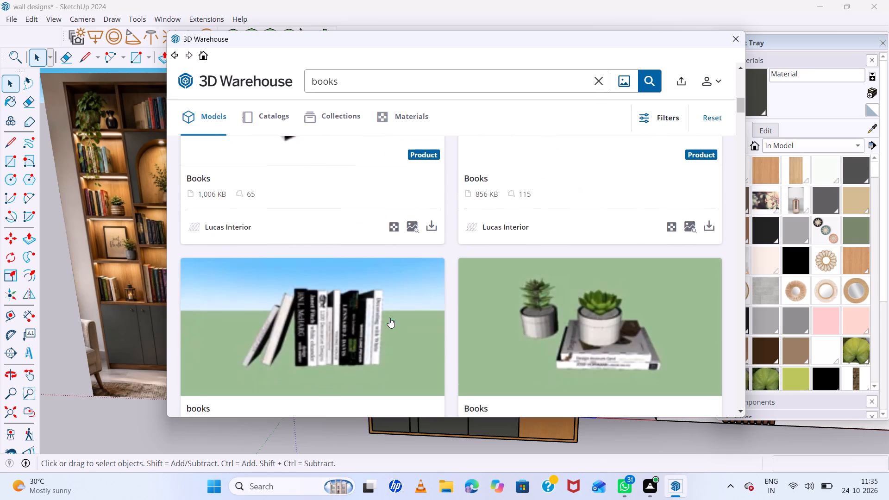
scroll(389, 318, down, 9)
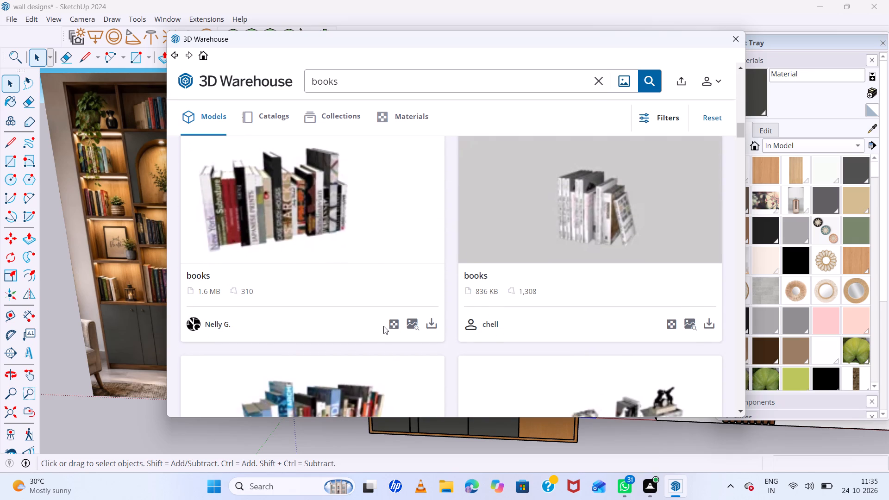
click(277, 182)
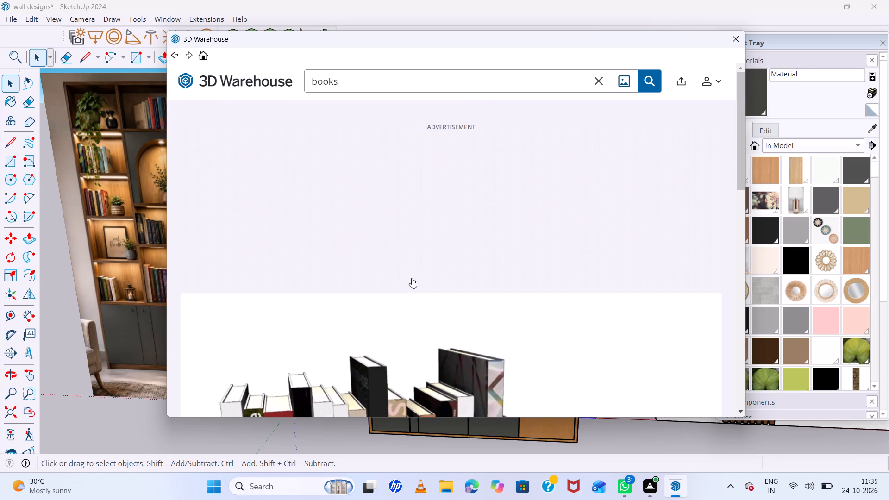
scroll(412, 278, down, 6)
click(651, 373)
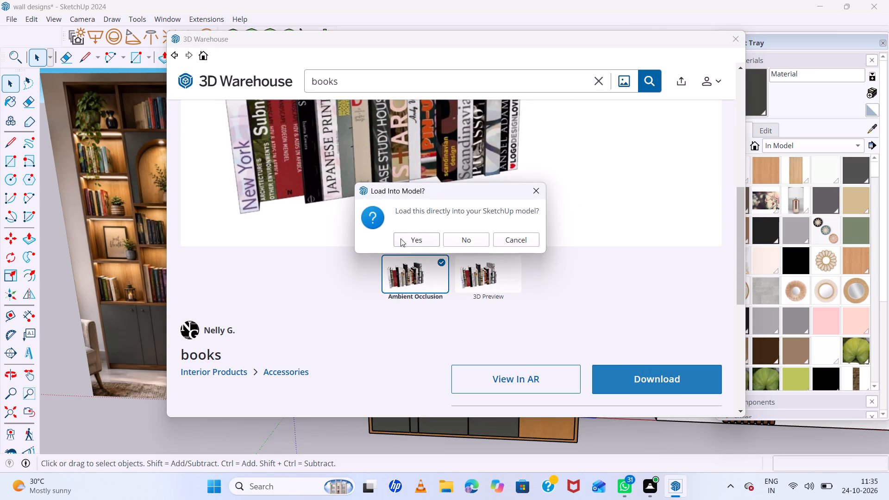
click(404, 238)
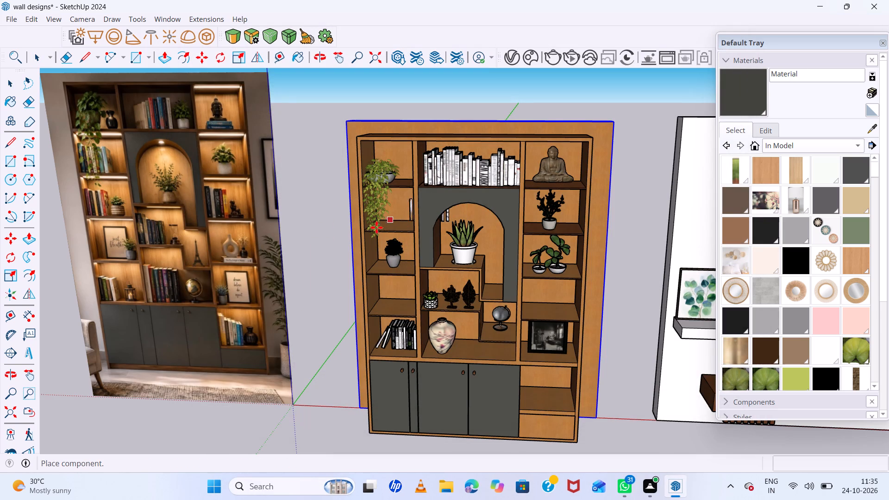
Place the books on the middle wooden shelf inside the half-circle arc and shift them 3 inches along it.
scroll(224, 250, down, 12)
scroll(545, 223, up, 3)
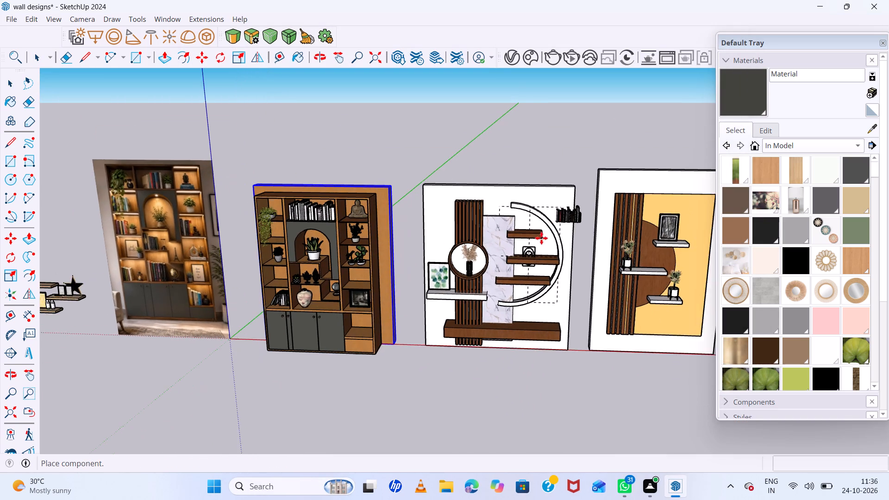
scroll(541, 238, up, 13)
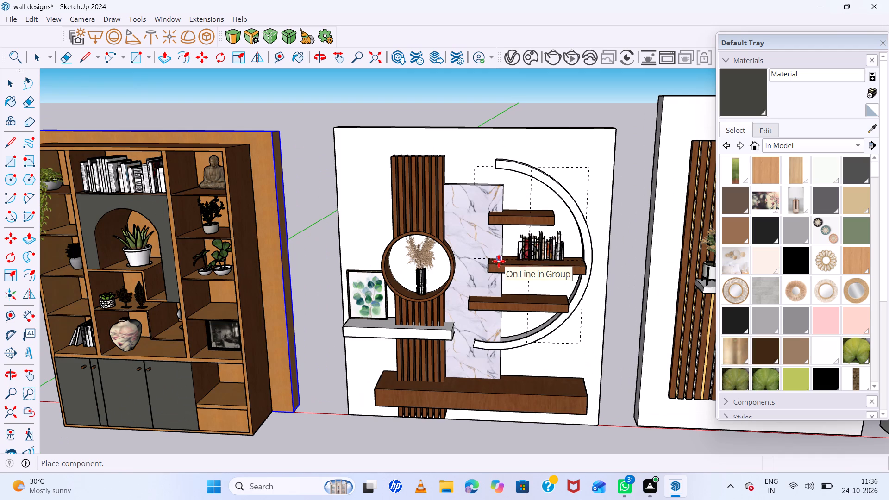
click(497, 265)
scroll(537, 265, up, 17)
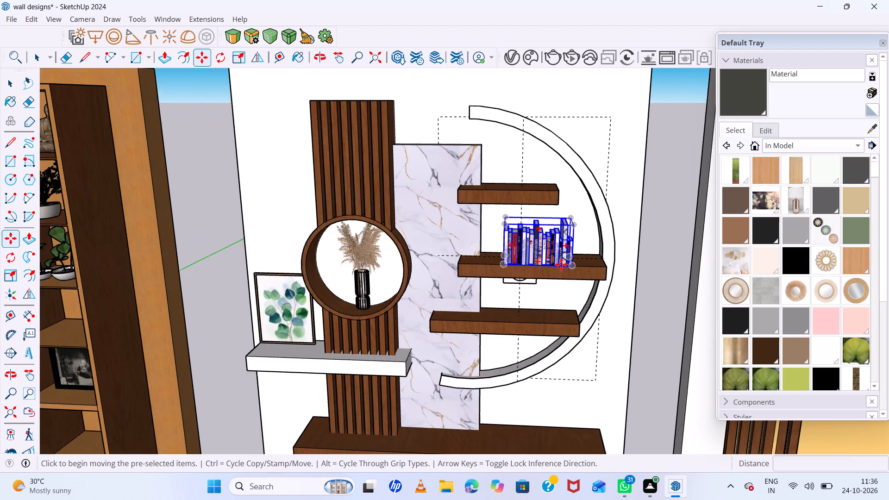
scroll(561, 264, up, 1)
click(572, 265)
click(584, 263)
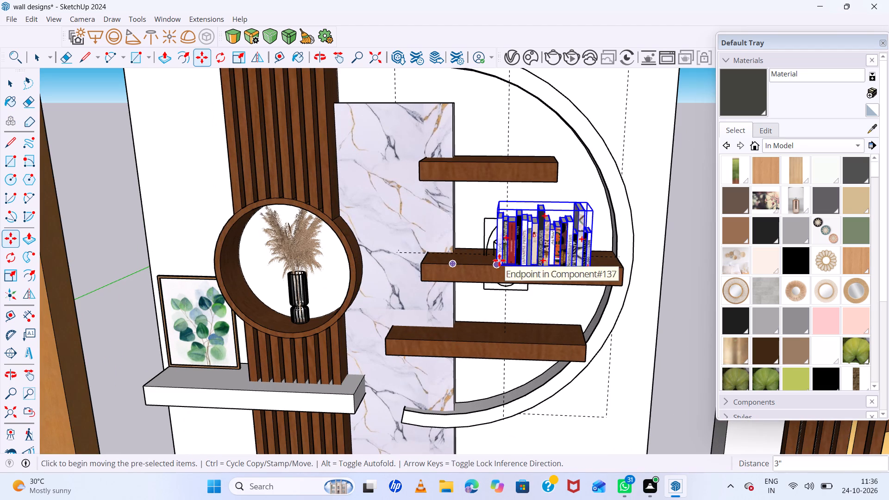
Copy the books about 21' 2" across to the wooden shelf beside the potted red-leaved plant in the last panel.
ctrl+click(499, 260)
scroll(149, 287, down, 6)
scroll(63, 287, down, 8)
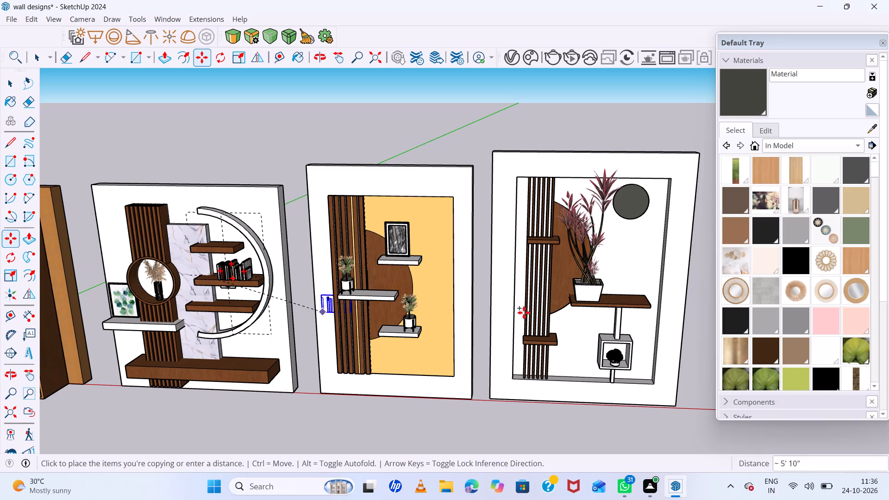
click(610, 302)
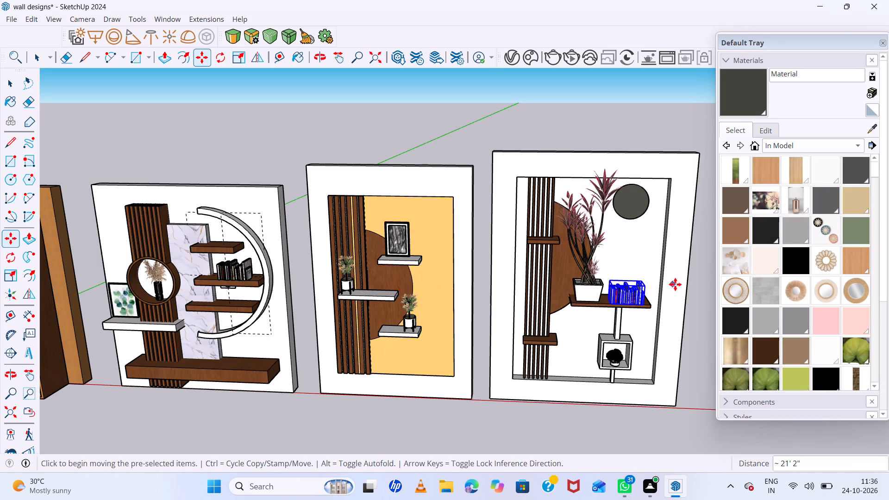
key(space)
click(684, 283)
Examine the row of decorated wall designs, the bookcase reference image and the separate floating-shelf decor set.
scroll(490, 264, up, 5)
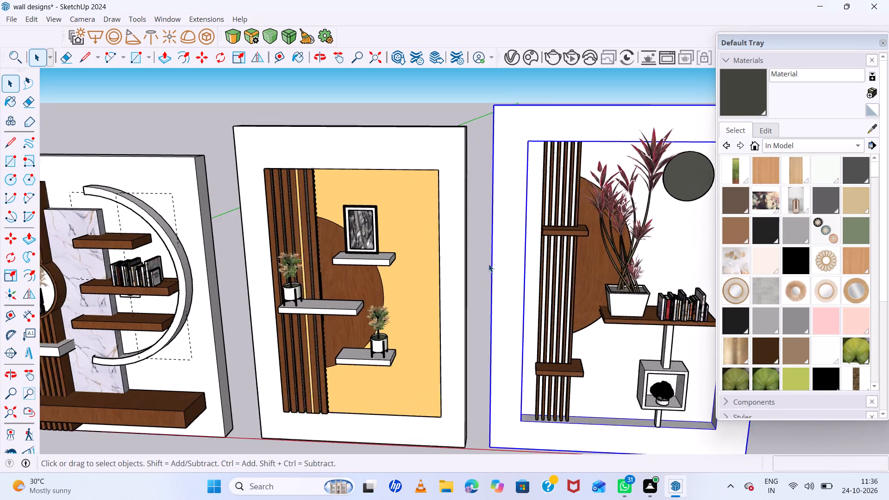
scroll(457, 261, down, 12)
middle_drag(556, 334, 572, 279)
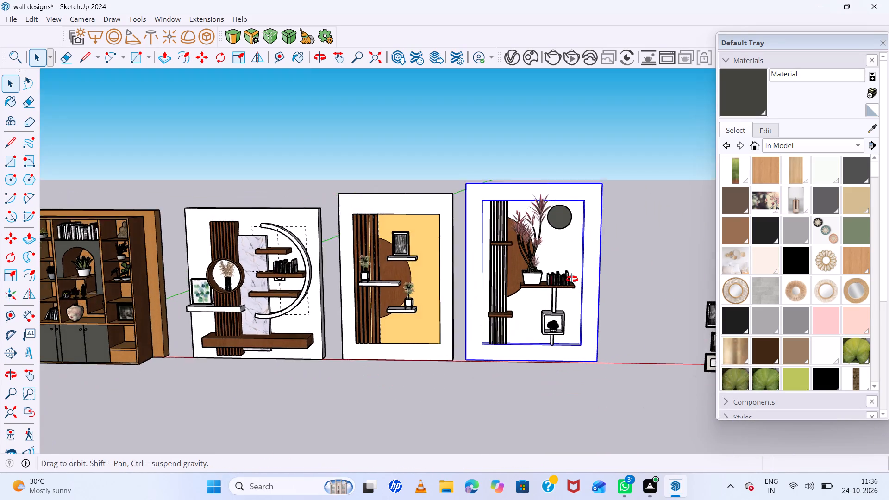
middle_drag(572, 279, 573, 277)
scroll(573, 277, down, 6)
scroll(237, 231, up, 3)
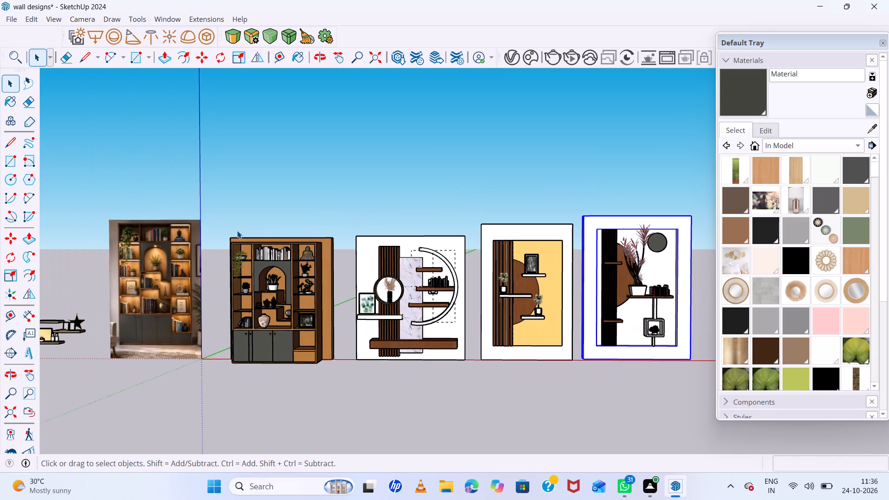
scroll(237, 231, down, 6)
scroll(61, 313, up, 6)
scroll(139, 285, up, 19)
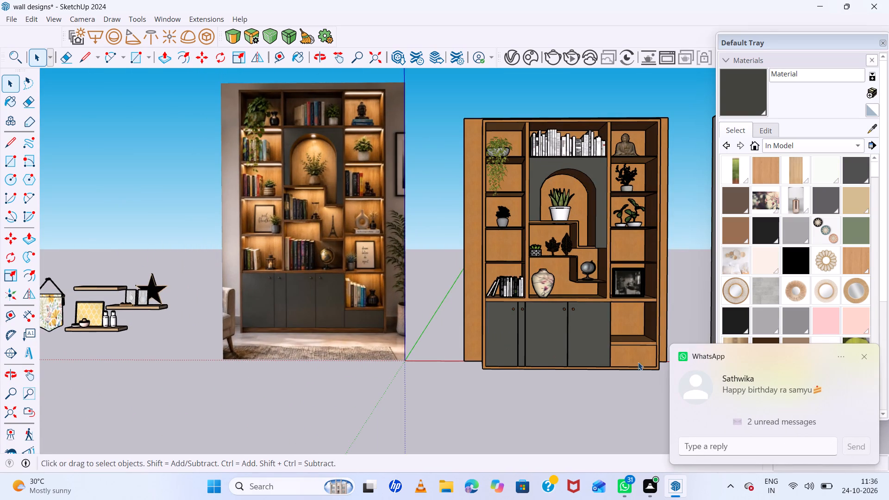
click(865, 355)
scroll(123, 337, down, 6)
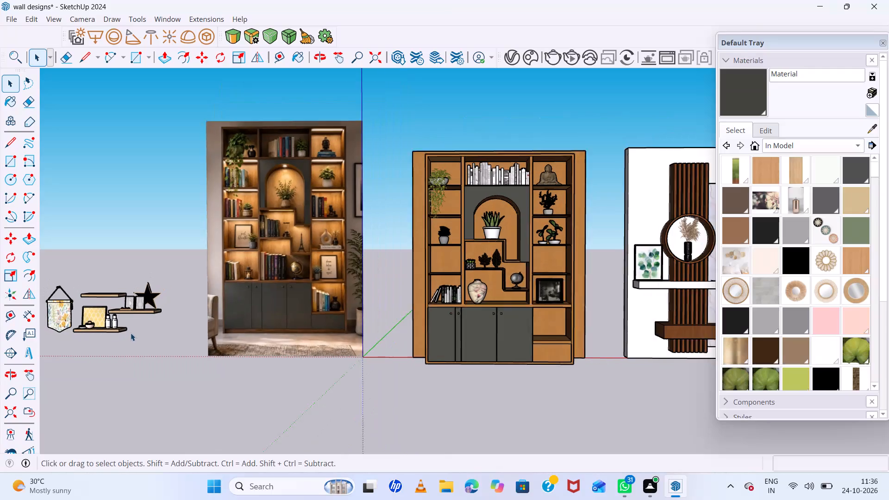
scroll(185, 326, down, 6)
scroll(93, 295, up, 18)
scroll(112, 313, up, 3)
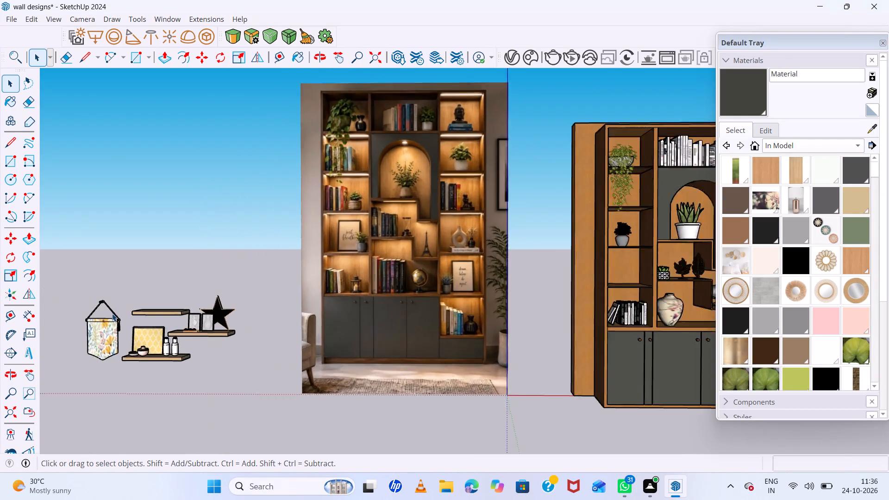
Inside the floating-shelf group, move the star decor set with two frames about 54' 6" to the red-plant panel's upper slat shelf.
scroll(112, 313, up, 8)
scroll(169, 337, up, 12)
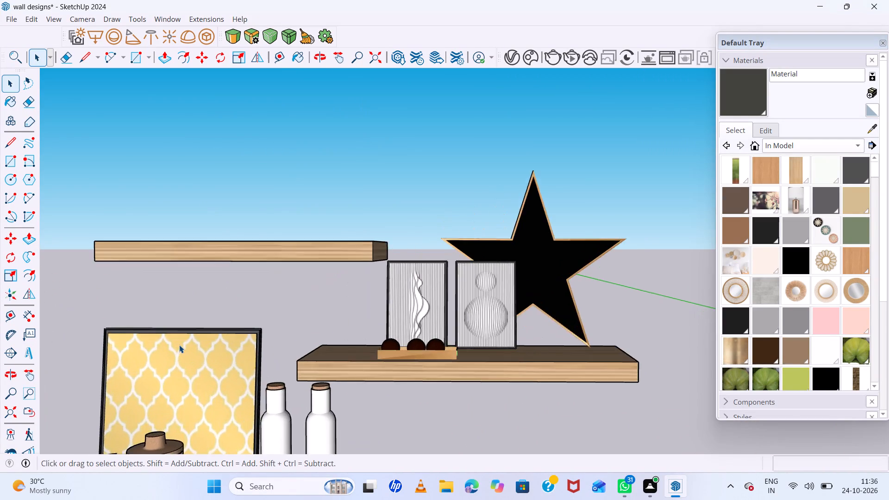
scroll(179, 345, down, 4)
middle_drag(296, 351, 313, 464)
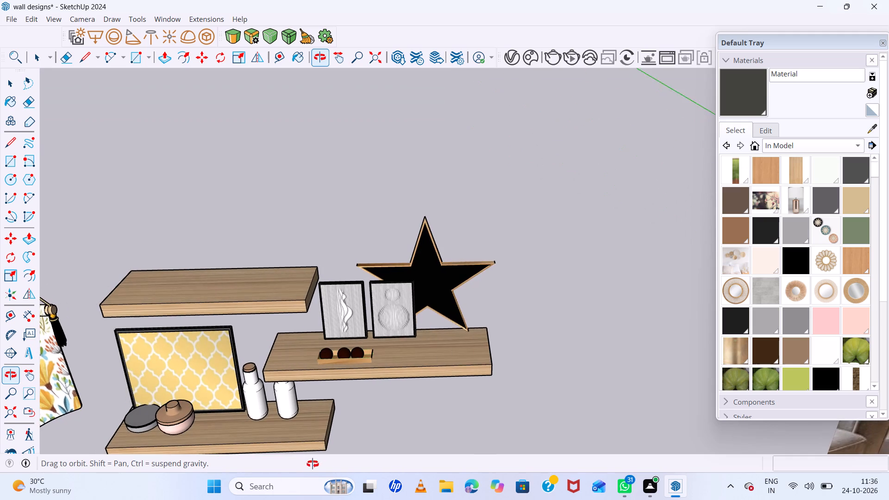
middle_drag(313, 464, 313, 464)
middle_click(313, 464)
click(438, 267)
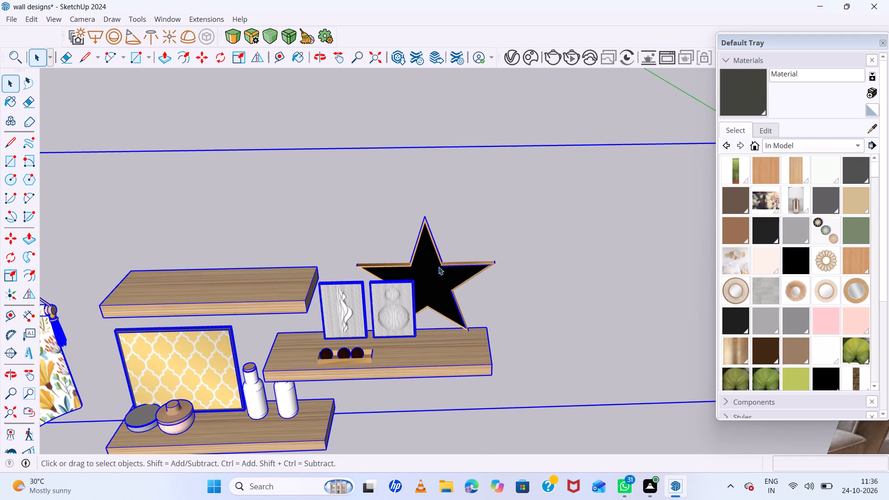
click(420, 277)
double_click(420, 277)
drag(493, 222, 380, 324)
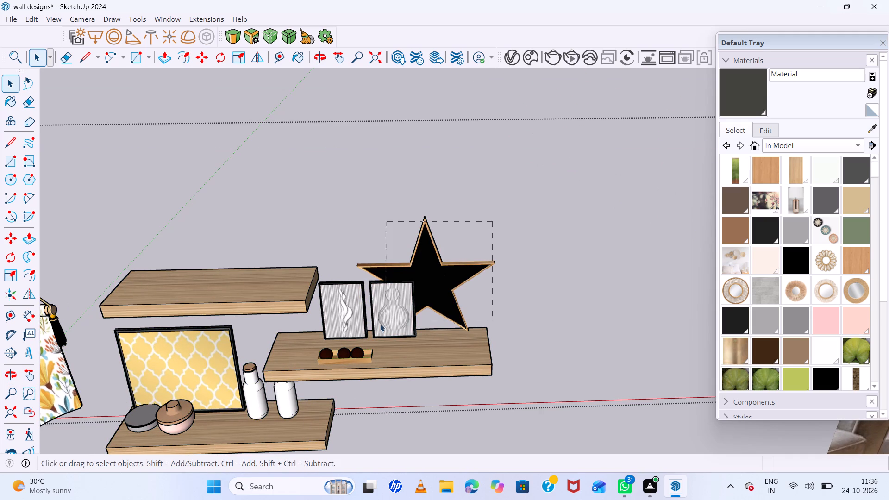
drag(380, 324, 320, 335)
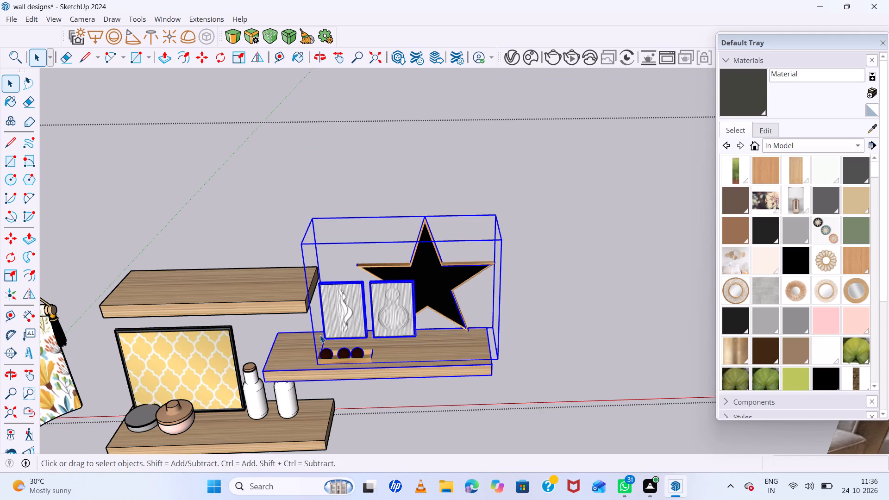
shift+click(461, 368)
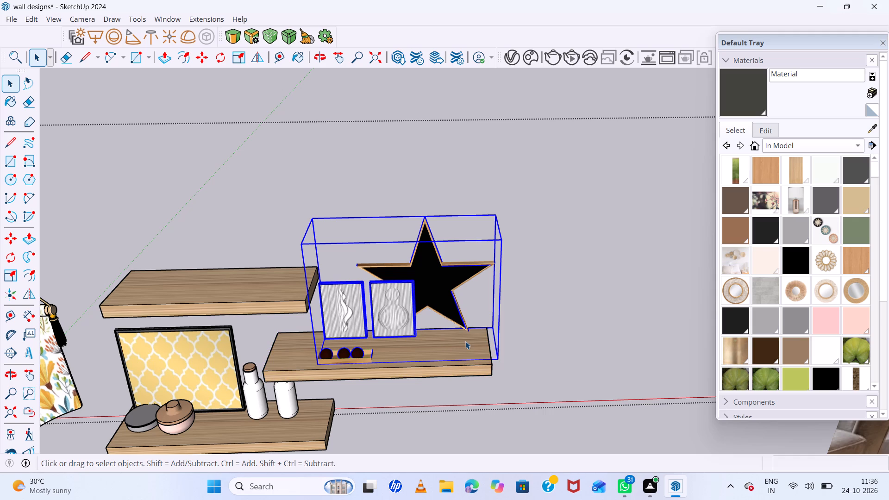
key(m)
click(496, 356)
scroll(200, 344, down, 3)
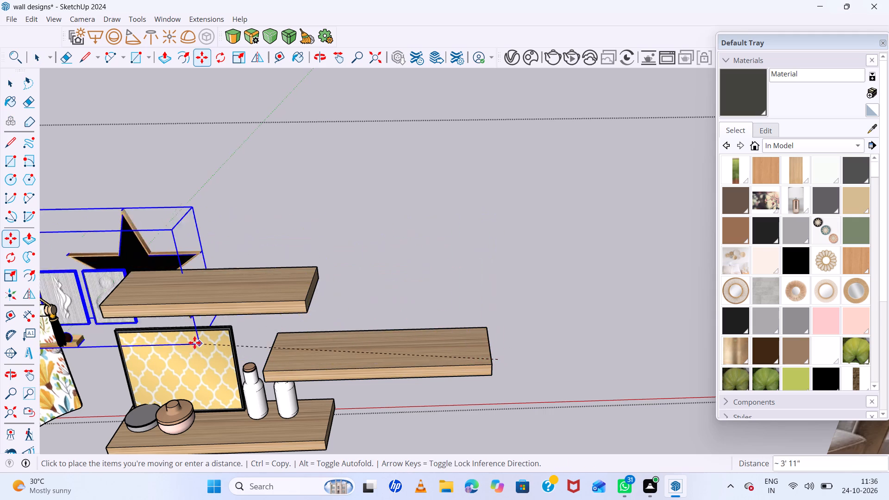
scroll(194, 343, down, 11)
scroll(118, 299, up, 1)
scroll(81, 293, down, 20)
scroll(81, 293, down, 1)
scroll(226, 302, down, 2)
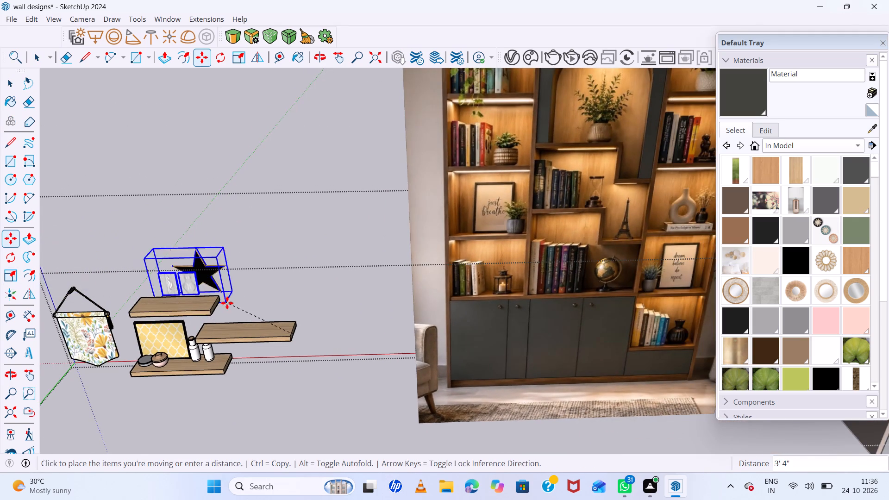
scroll(227, 303, down, 20)
scroll(227, 303, down, 16)
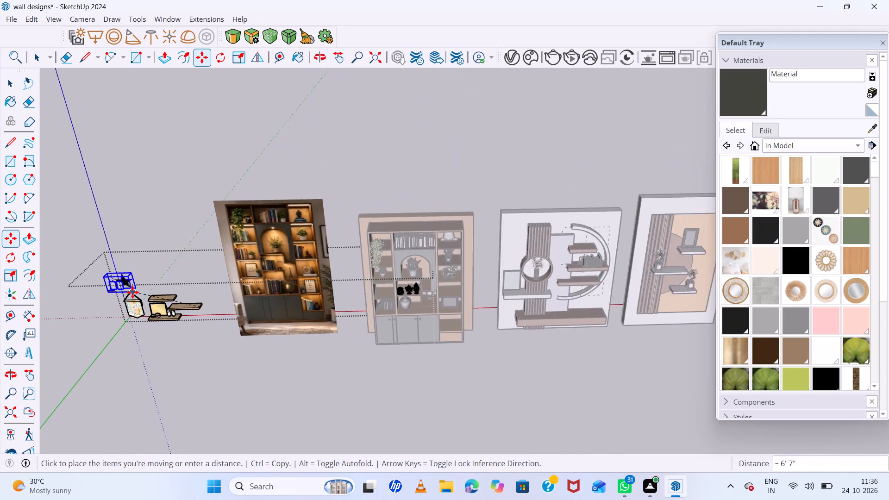
scroll(132, 292, down, 7)
scroll(597, 271, up, 6)
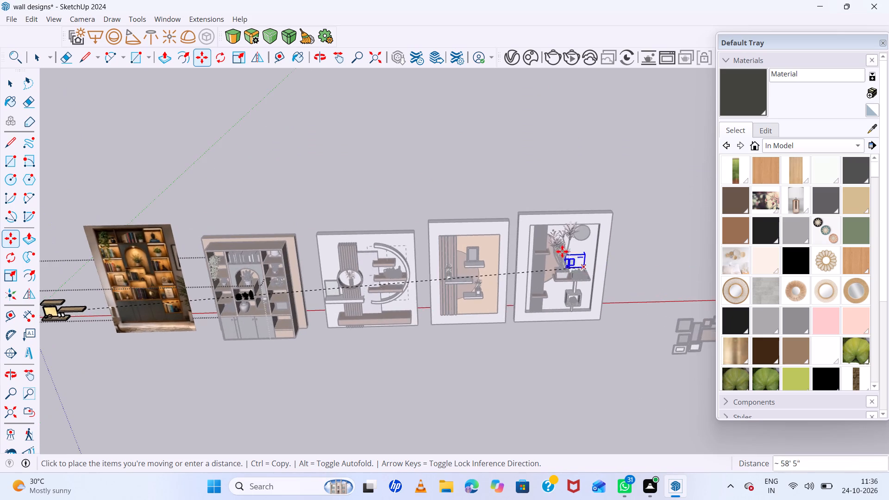
scroll(556, 250, up, 20)
scroll(556, 250, up, 11)
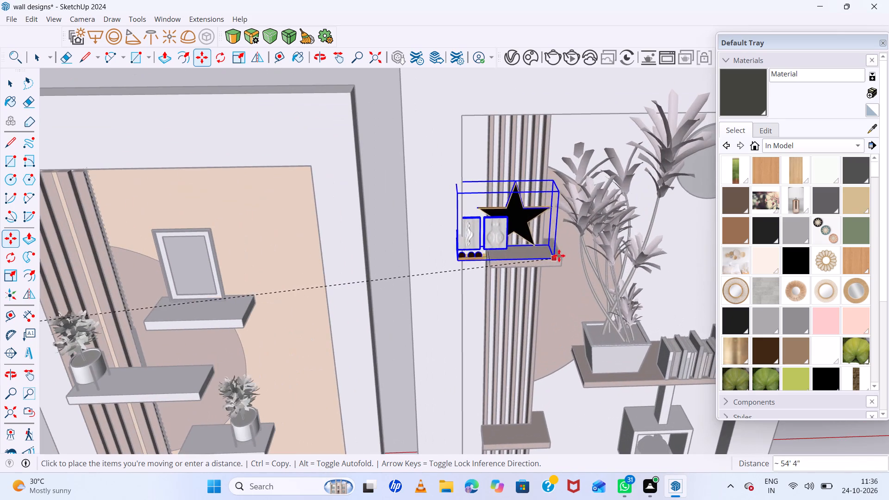
click(563, 261)
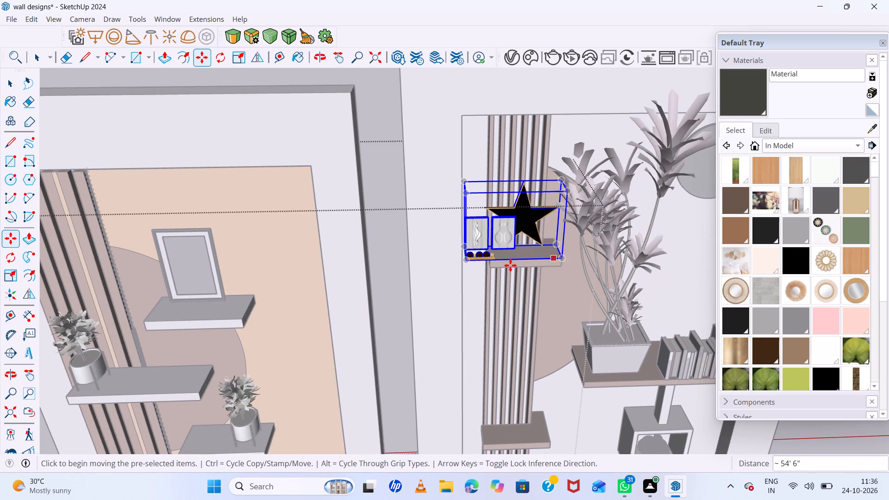
Shift the star decor set about 7" along the upper slat shelf of the red-plant panel.
scroll(509, 265, up, 6)
click(444, 259)
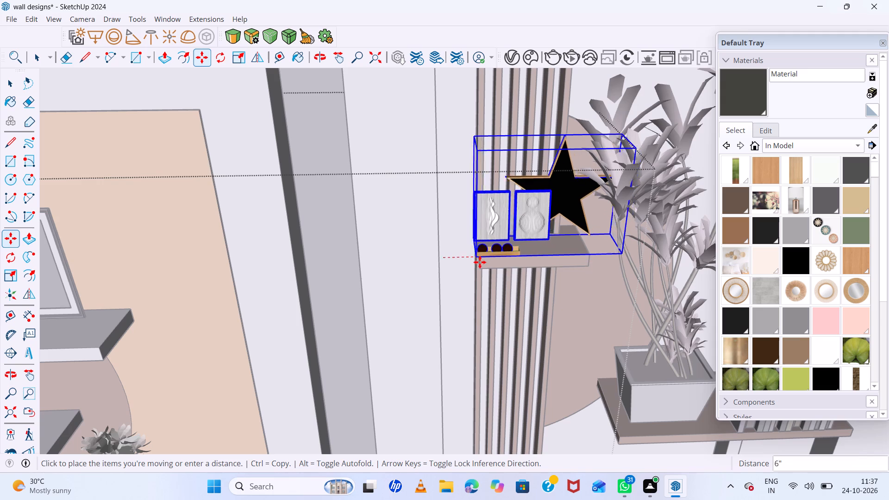
click(481, 262)
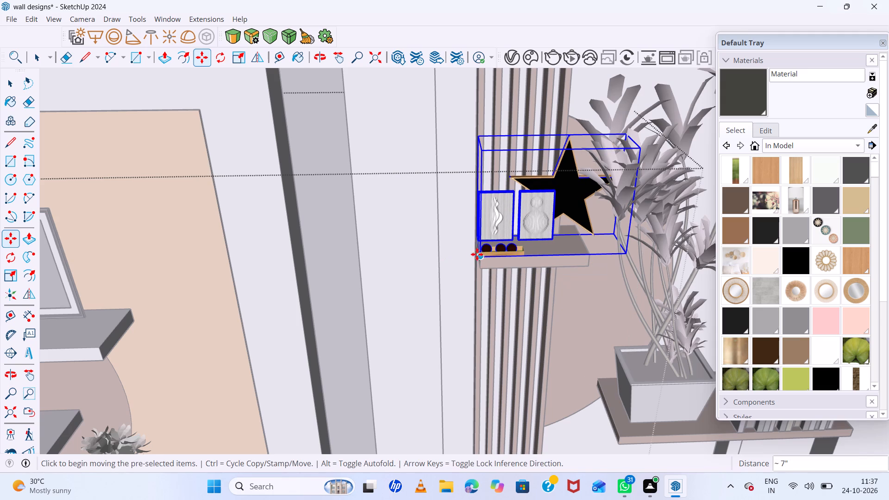
Scale the star decor set down to about 0.74 of its length and 0.71 of its height.
key(s)
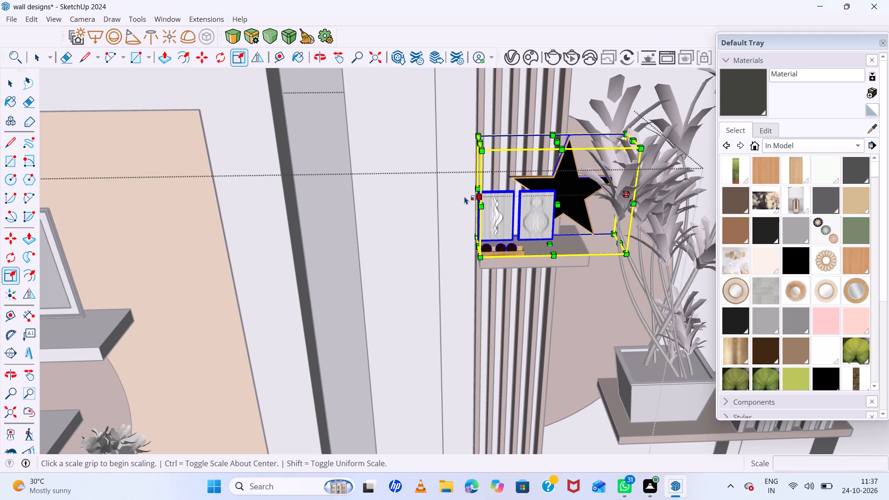
click(478, 199)
click(519, 203)
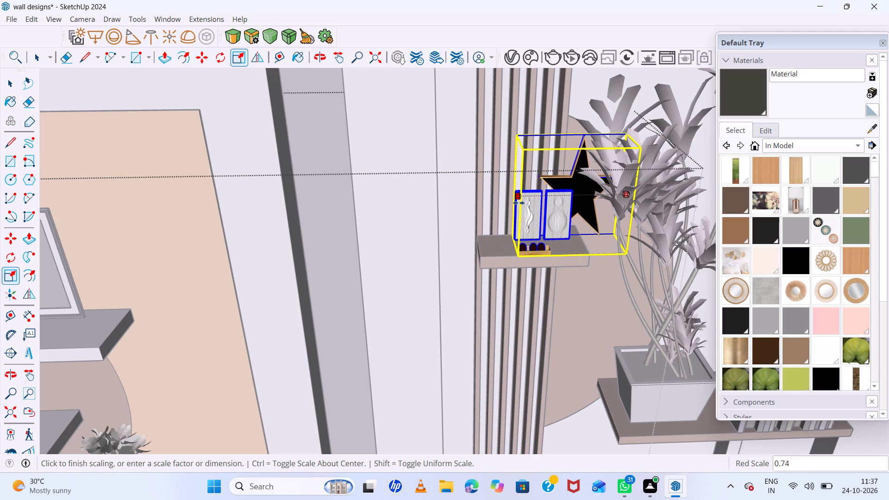
click(573, 141)
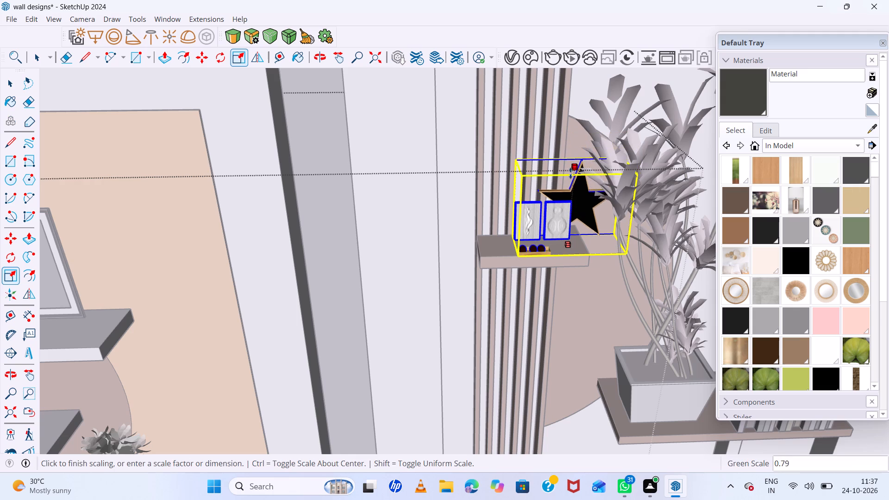
click(570, 174)
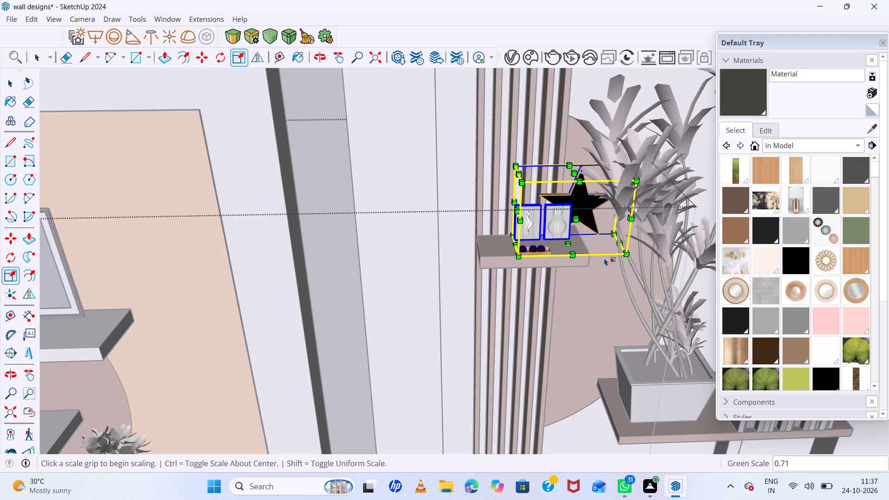
Move the scaled decor set along the upper slat shelf so its front corner meets the shelf's end, and leave the group.
key(m)
click(629, 256)
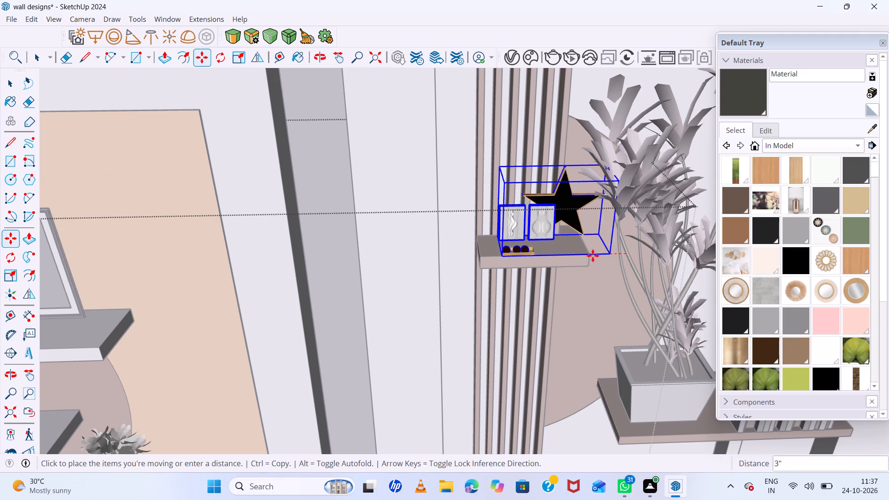
click(588, 256)
key(space)
scroll(411, 277, down, 8)
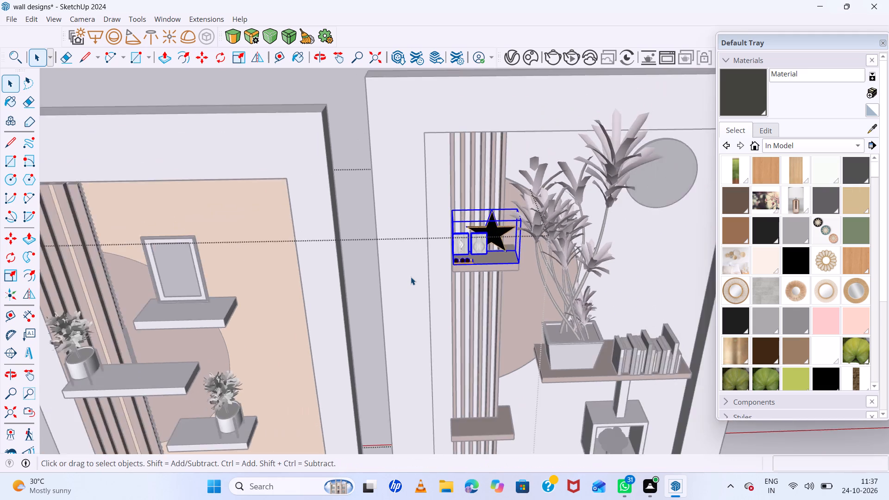
scroll(411, 277, down, 3)
click(330, 116)
Examine the star decor set on its shelf, the rest of the red-plant panel and the whole row of designs.
scroll(452, 265, up, 11)
middle_drag(520, 292, 510, 249)
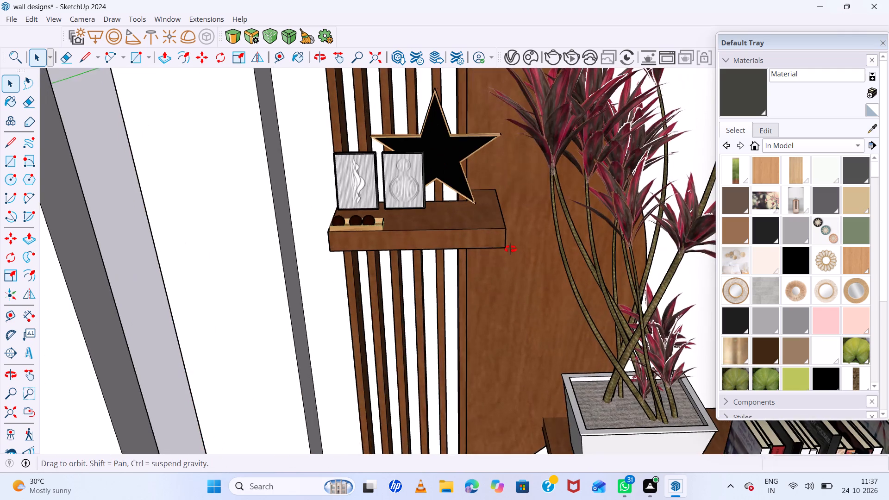
middle_drag(510, 249, 505, 226)
middle_click(505, 225)
scroll(435, 232, down, 18)
scroll(440, 319, up, 4)
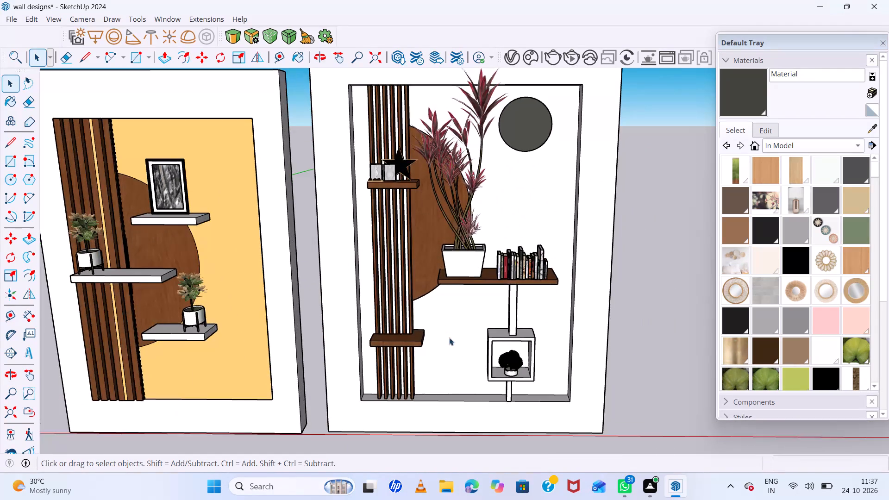
middle_drag(451, 343, 506, 374)
middle_click(506, 374)
scroll(507, 361, up, 1)
scroll(497, 341, down, 12)
middle_drag(504, 351, 491, 302)
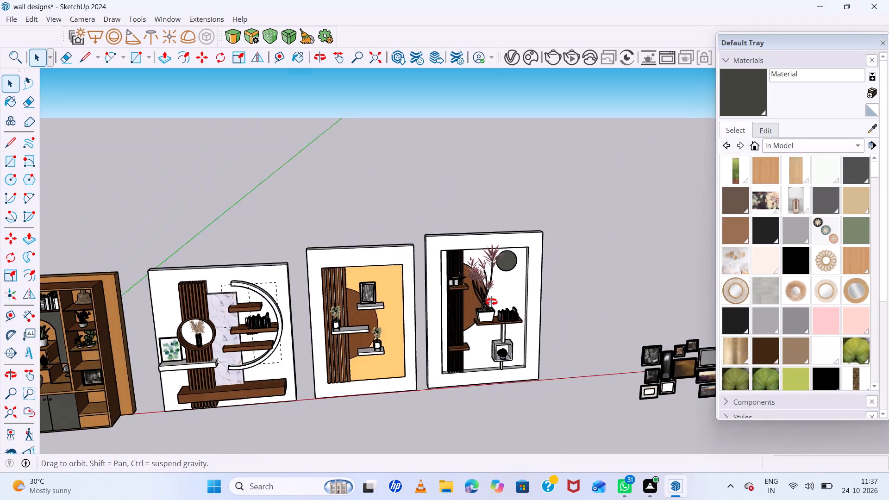
middle_drag(491, 302, 475, 277)
middle_click(475, 277)
scroll(475, 277, up, 1)
scroll(475, 277, down, 12)
Delete the bookcase reference image standing beside the modelled bookcase.
scroll(182, 278, up, 2)
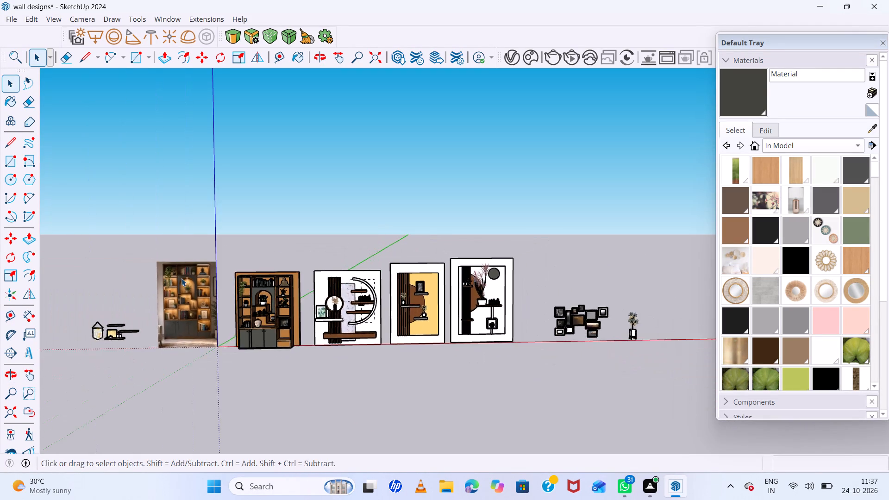
scroll(182, 278, up, 11)
scroll(242, 284, down, 6)
click(237, 293)
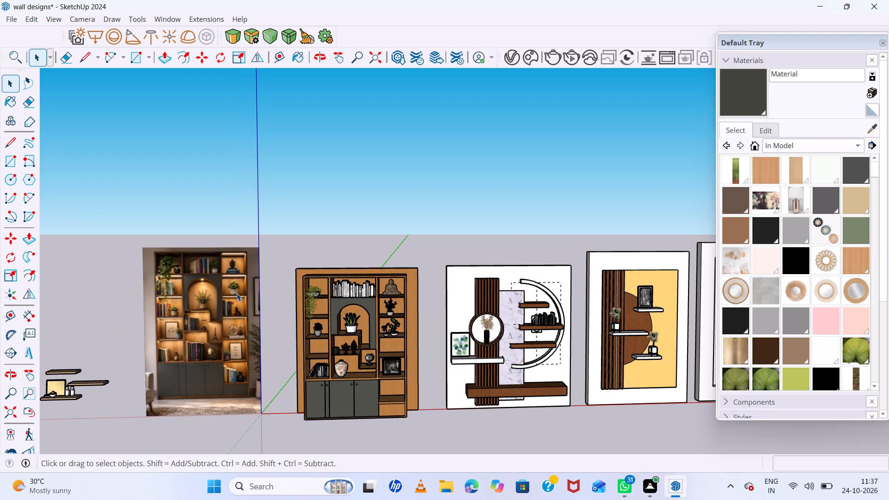
key(Delete)
Inside the floating-shelf group, delete the leftover framed picture, shelves and hanging piece standing apart from the row of designs.
scroll(244, 269, down, 7)
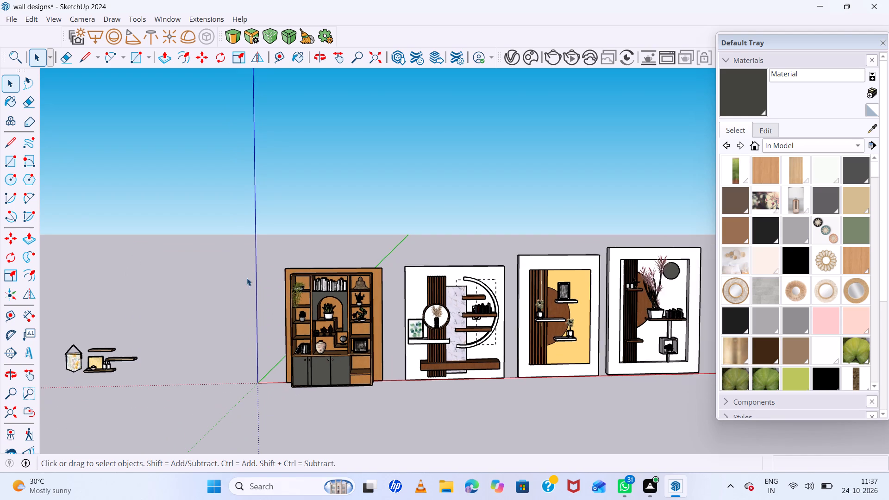
drag(188, 304, 57, 421)
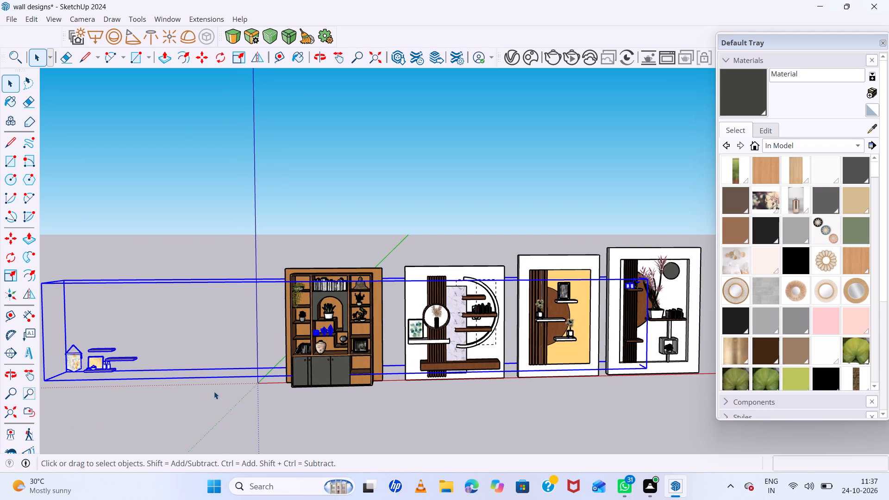
triple_click(95, 361)
click(95, 361)
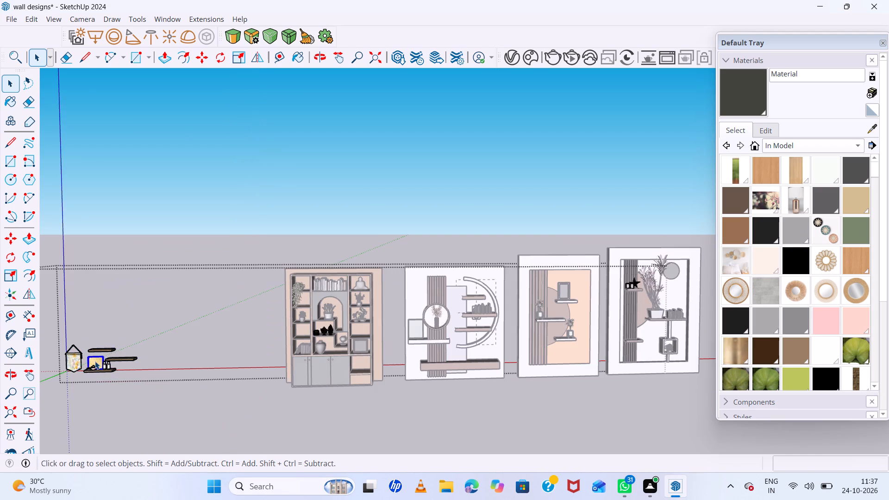
drag(169, 329, 41, 403)
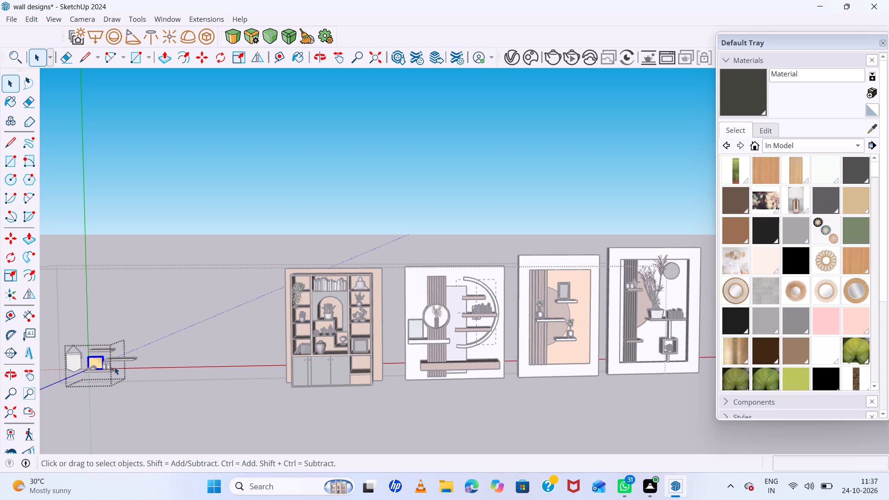
key(Delete)
click(157, 337)
drag(169, 331, 36, 397)
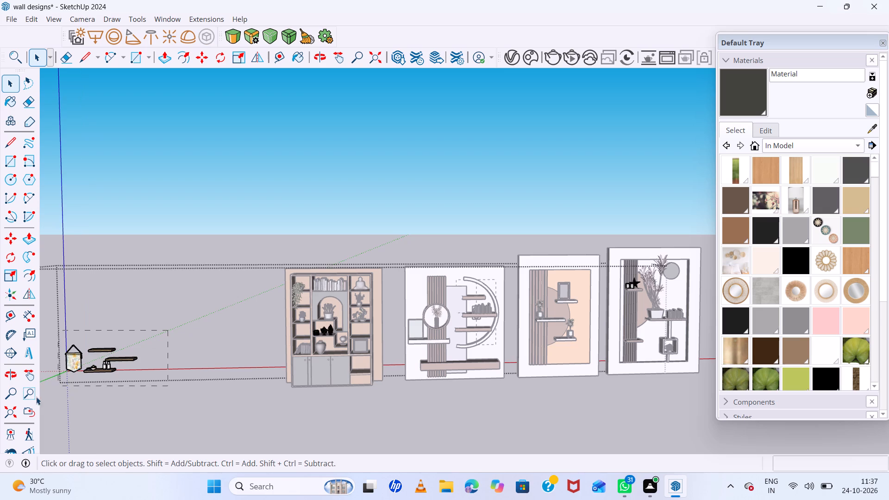
drag(36, 397, 18, 409)
key(Delete)
scroll(121, 354, down, 14)
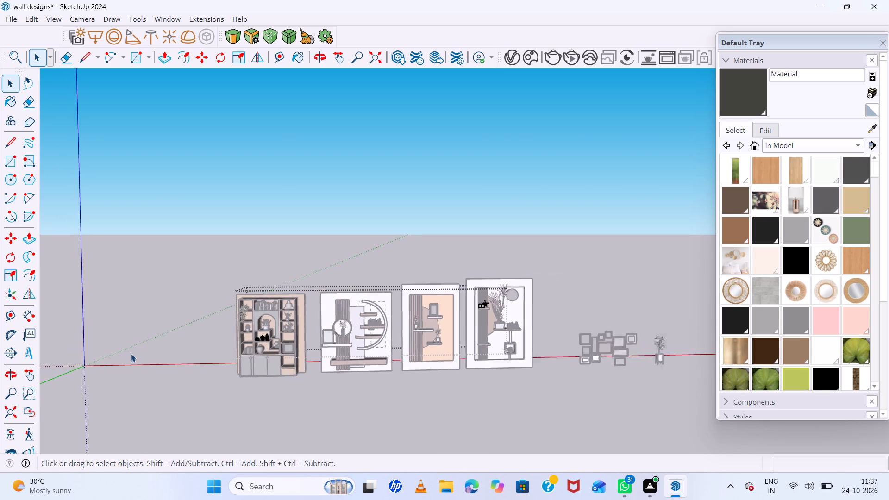
click(532, 350)
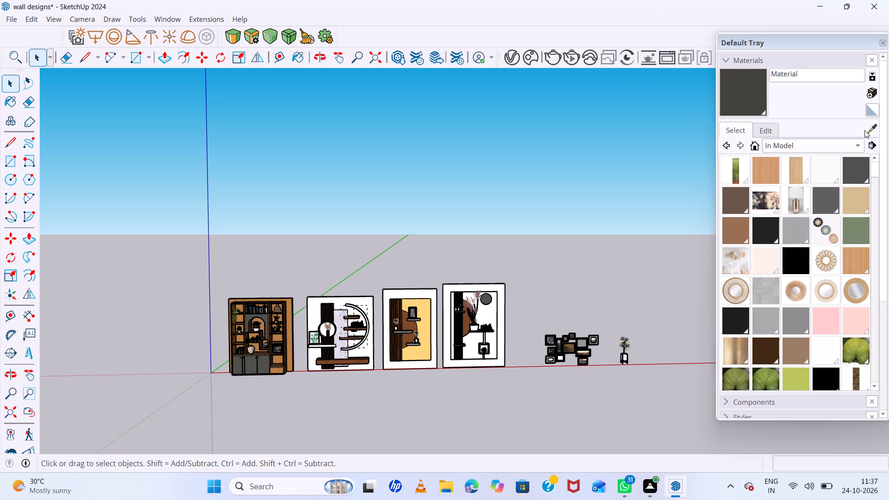
Examine the gallery of framed pictures beside the last panel for one that suits the empty lower slat shelf.
scroll(631, 366, up, 20)
scroll(631, 366, up, 2)
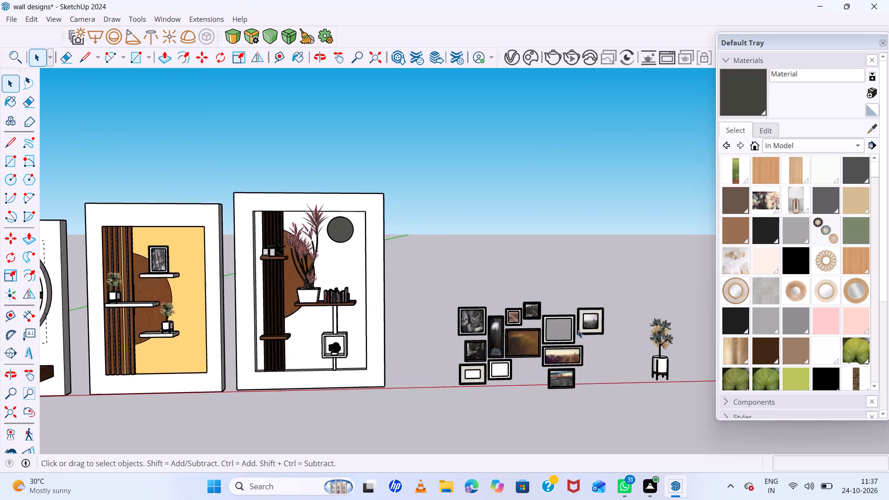
scroll(578, 330, up, 11)
drag(677, 251, 619, 310)
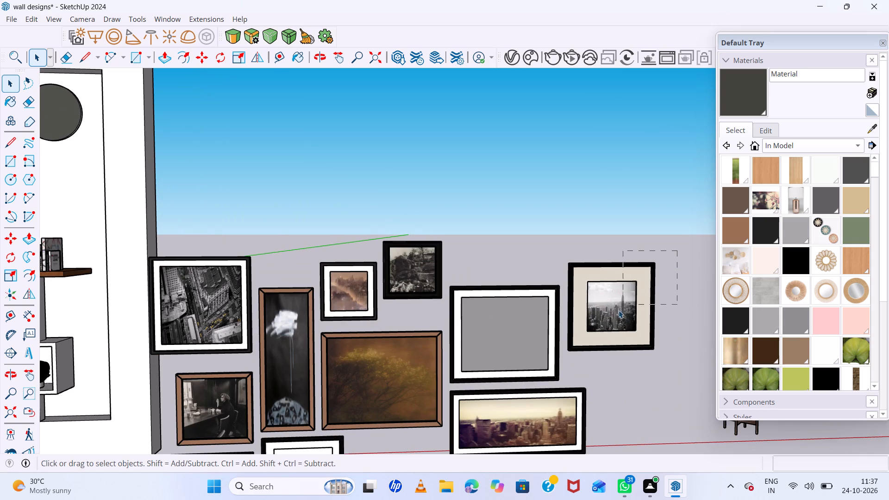
drag(619, 310, 567, 363)
scroll(575, 360, up, 1)
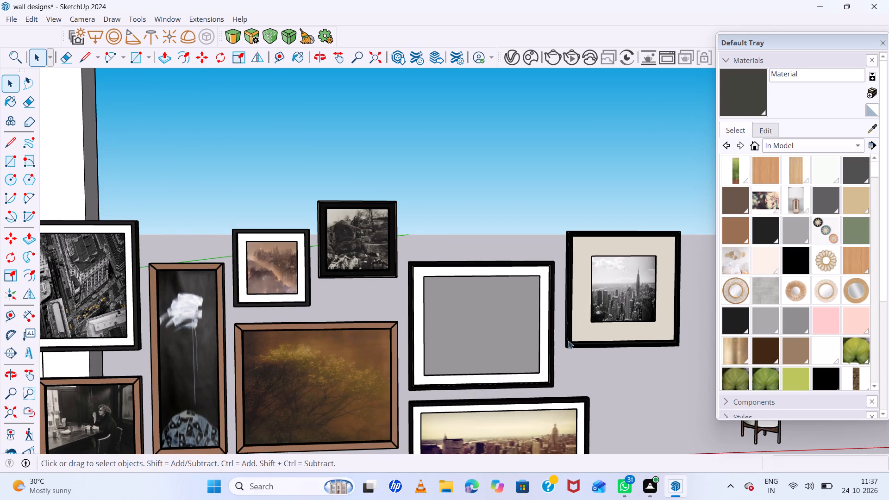
scroll(298, 213, down, 7)
scroll(320, 213, up, 4)
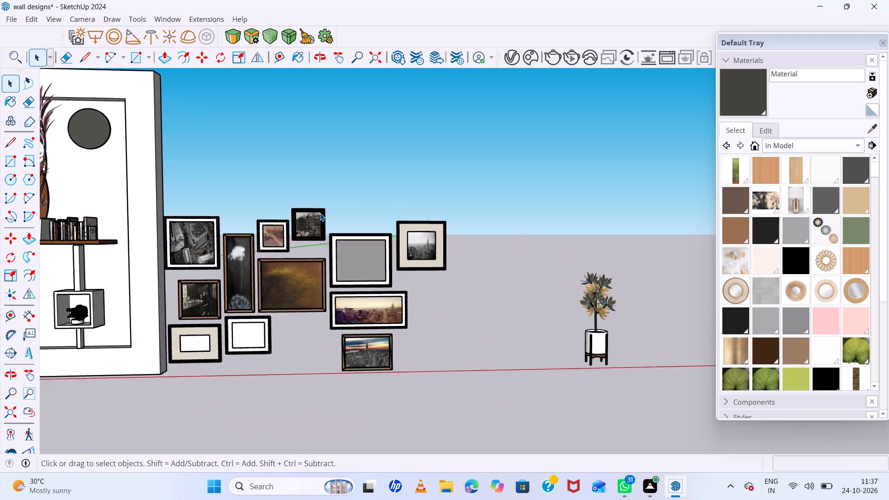
scroll(320, 213, up, 2)
scroll(176, 242, up, 11)
middle_drag(196, 245, 298, 259)
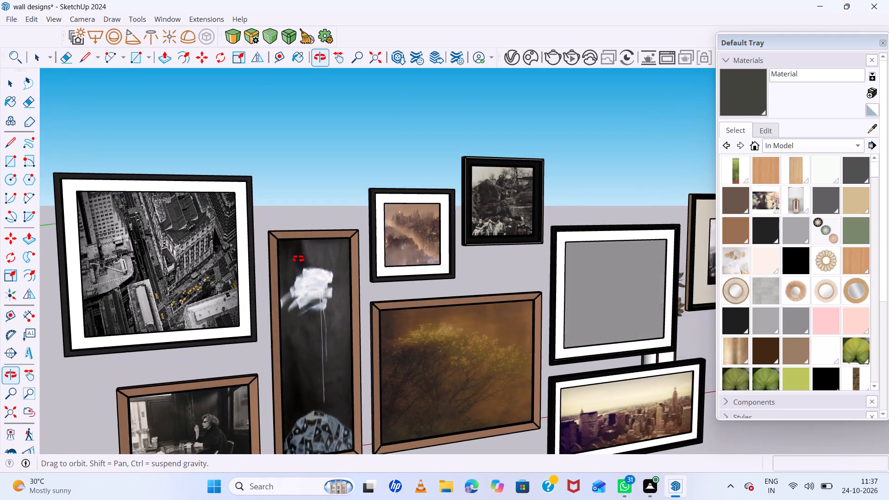
middle_drag(298, 259, 256, 284)
middle_click(243, 285)
scroll(304, 264, down, 6)
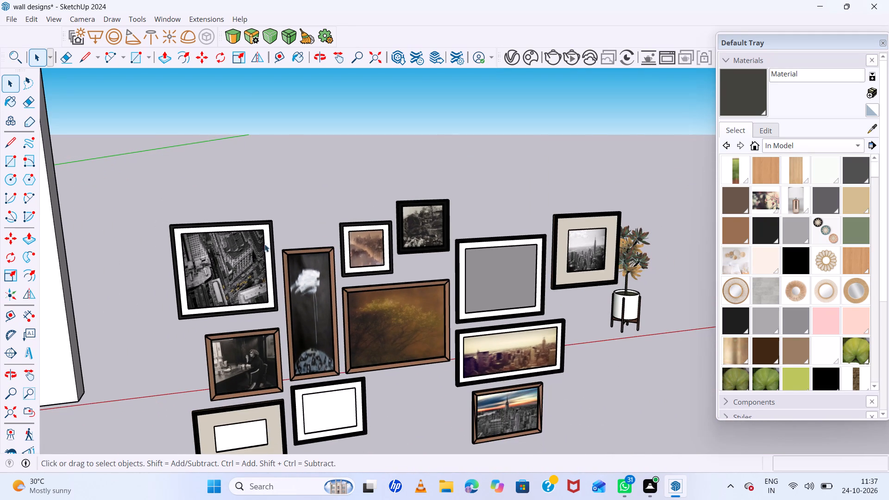
drag(297, 199, 166, 322)
scroll(283, 305, up, 5)
scroll(374, 265, down, 8)
click(407, 260)
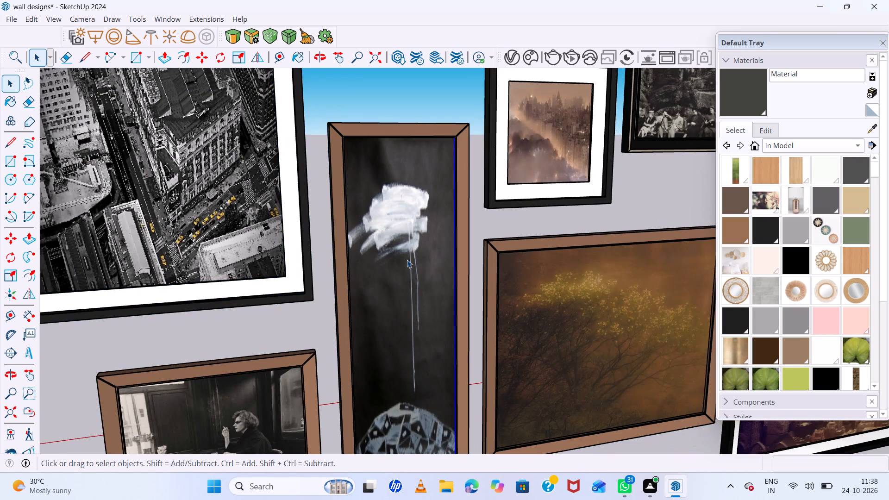
scroll(407, 260, down, 14)
Move the small white-matted sepia picture from the gallery about 19' 2" onto the lower slat shelf of the red-plant panel.
click(465, 232)
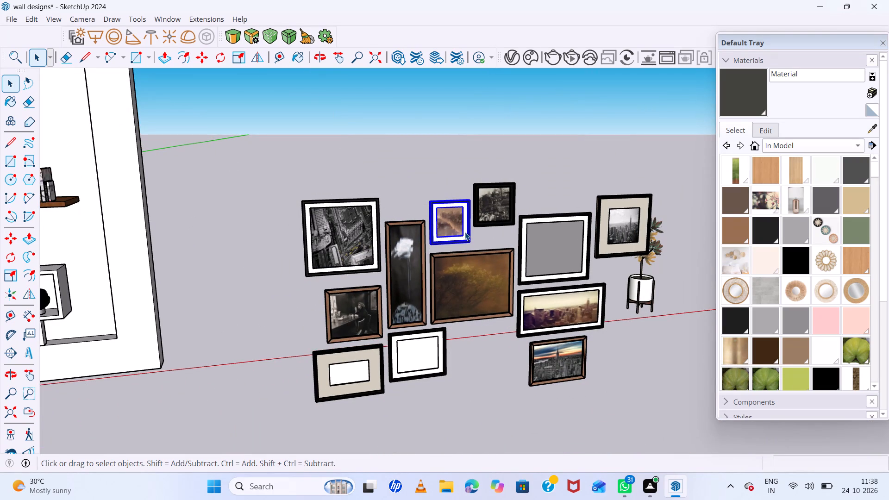
key(m)
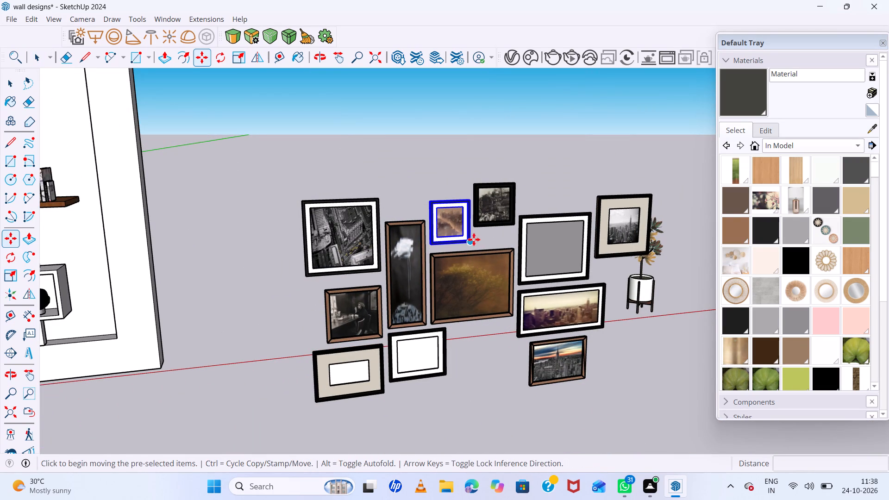
click(472, 242)
scroll(539, 280, down, 6)
scroll(489, 248, down, 3)
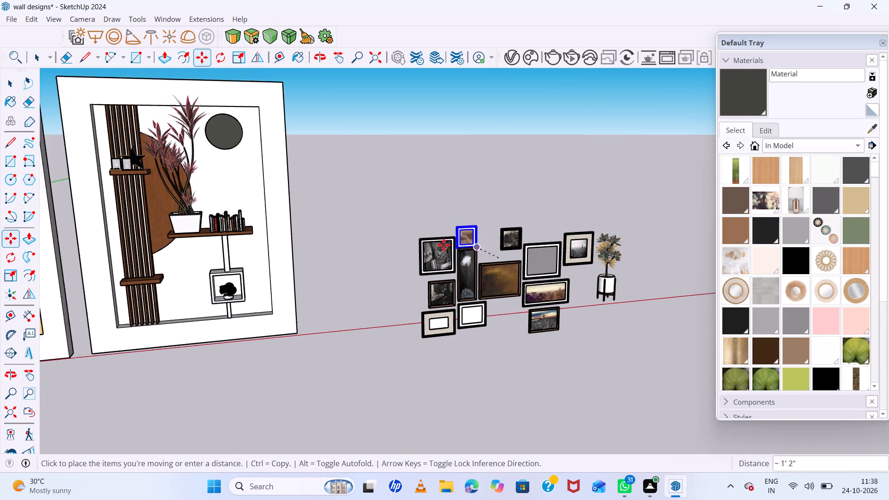
scroll(444, 245, down, 9)
scroll(232, 259, up, 17)
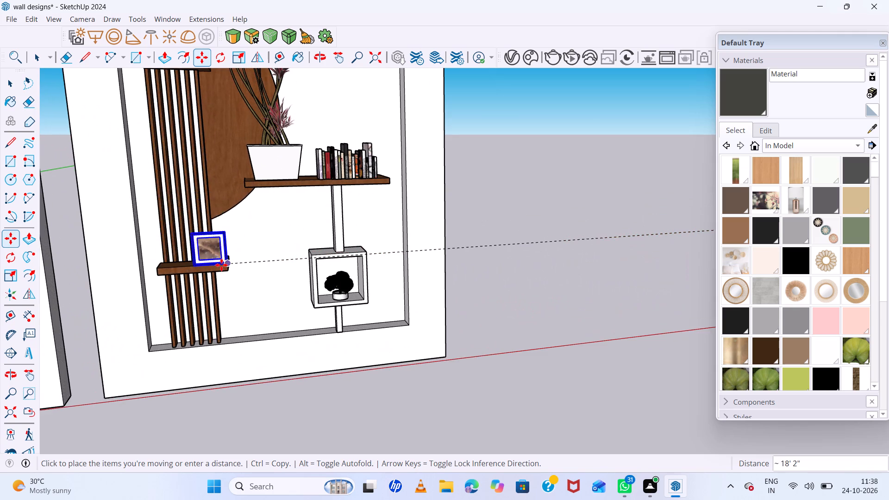
scroll(221, 262, up, 5)
middle_drag(210, 281, 193, 331)
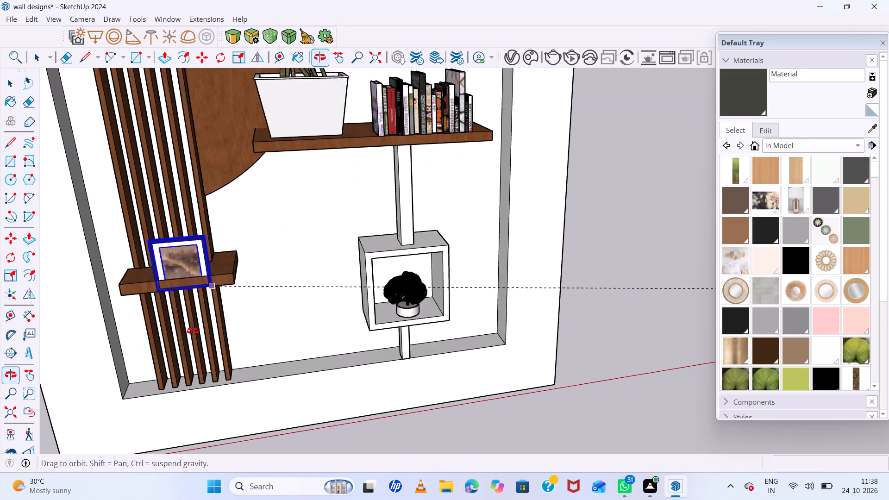
middle_drag(193, 331, 192, 331)
click(196, 265)
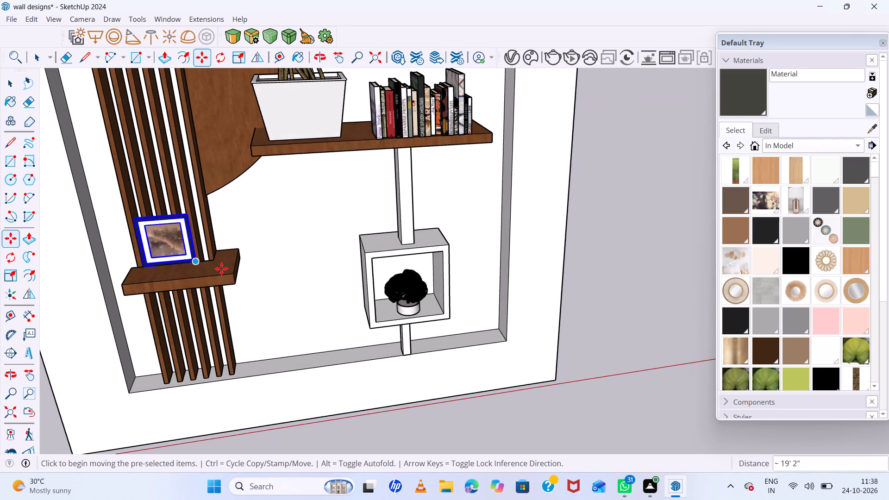
scroll(275, 274, down, 13)
middle_drag(500, 314, 493, 262)
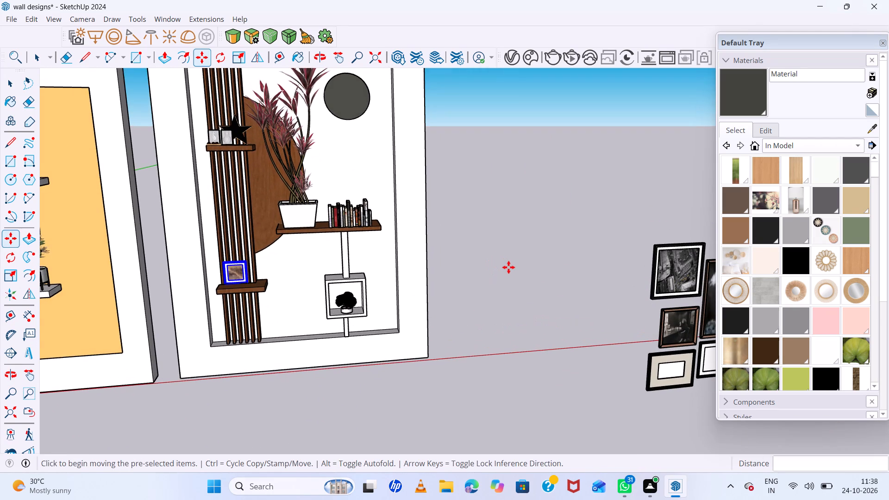
key(space)
click(508, 267)
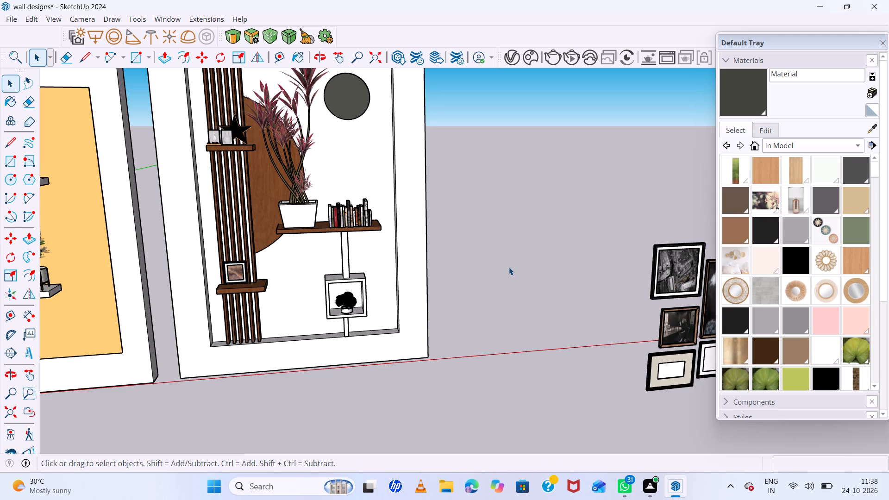
Survey the wall designs for shelves that still need decor and check the gallery for a suitable framed picture.
scroll(509, 268, down, 12)
scroll(402, 205, up, 6)
middle_drag(556, 287, 507, 221)
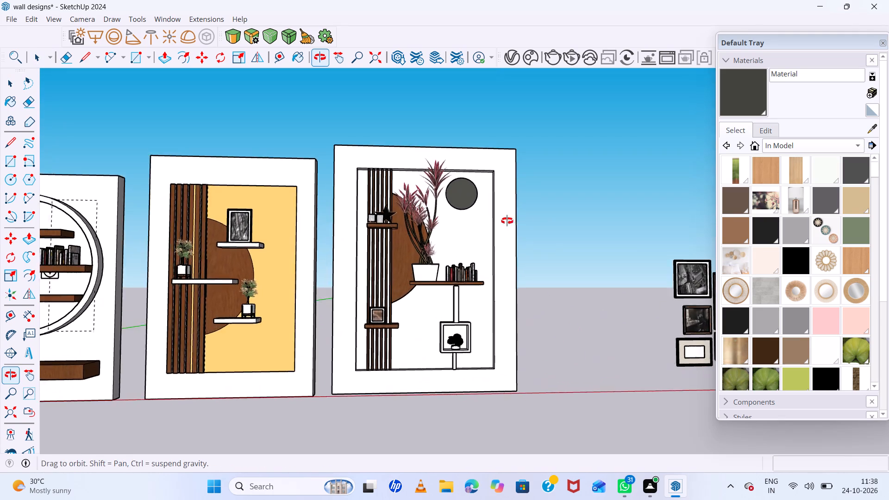
middle_drag(507, 221, 456, 228)
middle_click(456, 228)
scroll(456, 228, down, 6)
scroll(216, 255, up, 6)
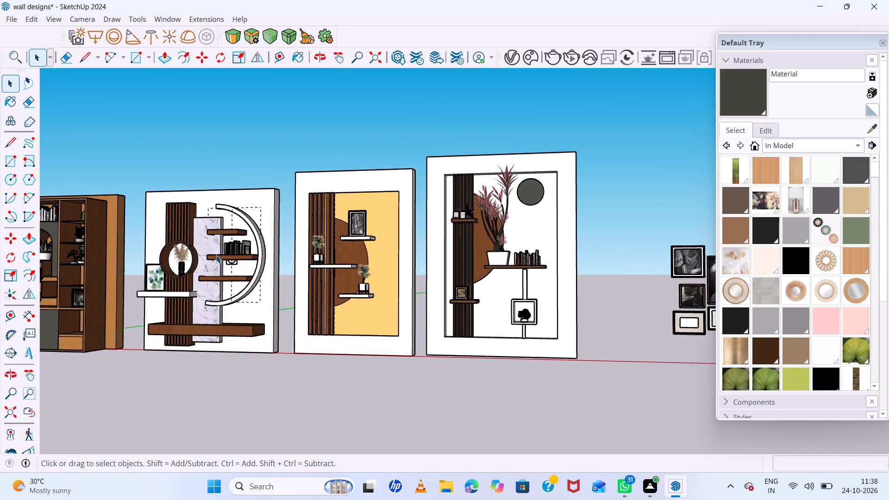
scroll(299, 261, up, 11)
middle_drag(313, 266, 355, 340)
scroll(355, 339, up, 1)
scroll(356, 330, down, 6)
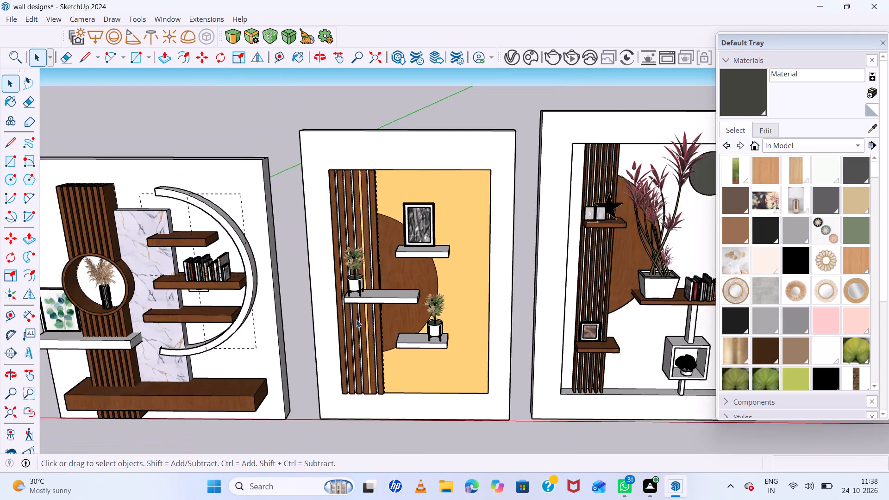
scroll(356, 319, down, 19)
scroll(767, 372, up, 8)
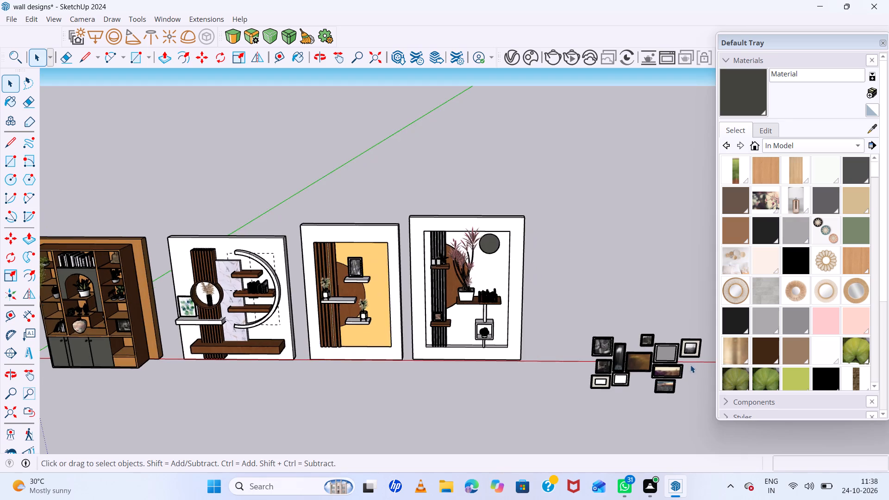
scroll(690, 365, up, 17)
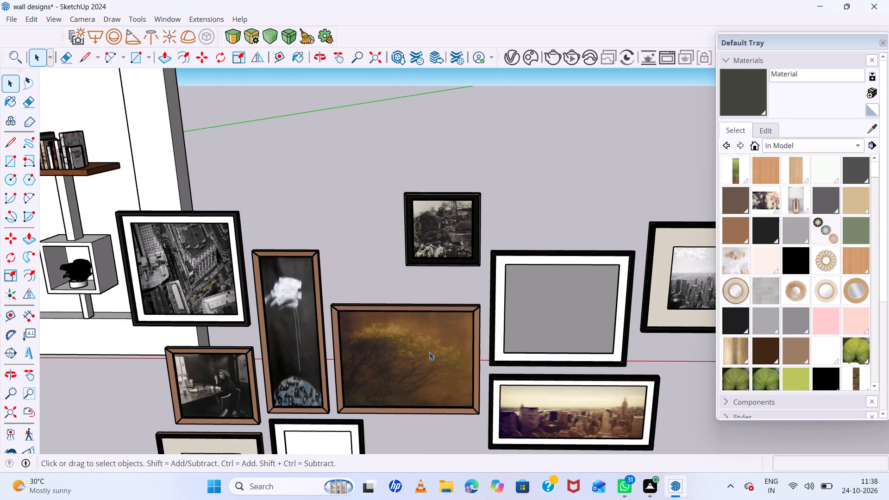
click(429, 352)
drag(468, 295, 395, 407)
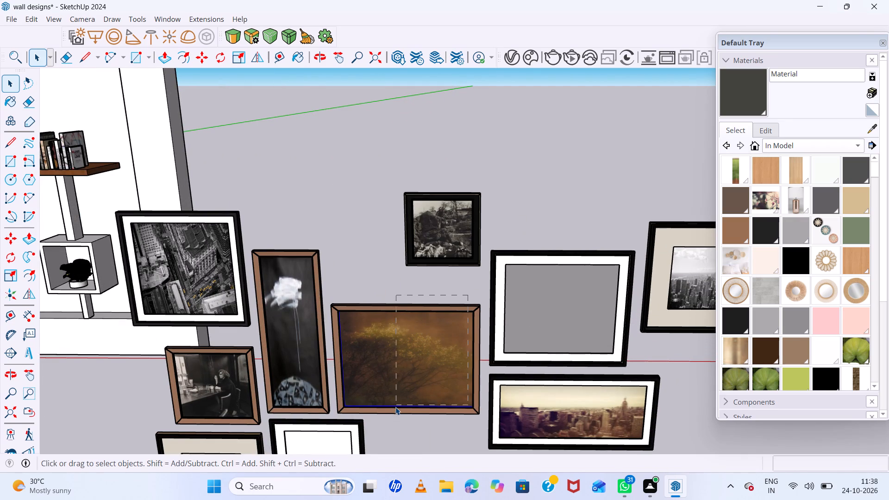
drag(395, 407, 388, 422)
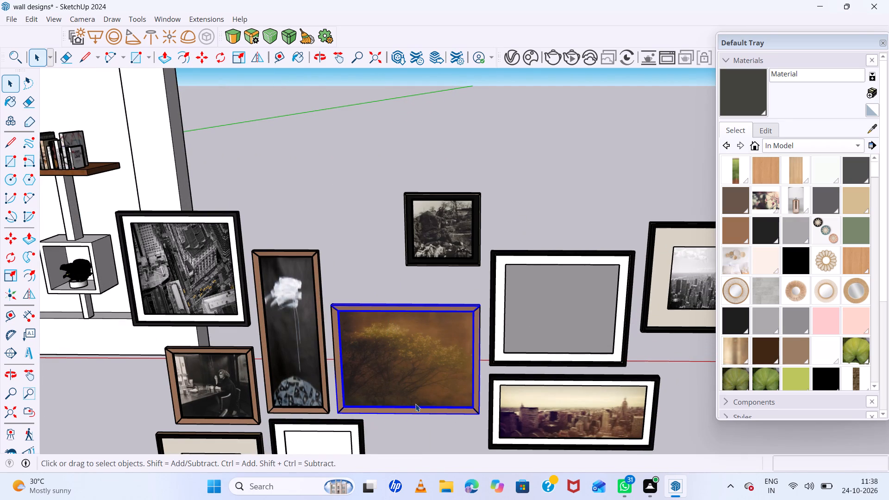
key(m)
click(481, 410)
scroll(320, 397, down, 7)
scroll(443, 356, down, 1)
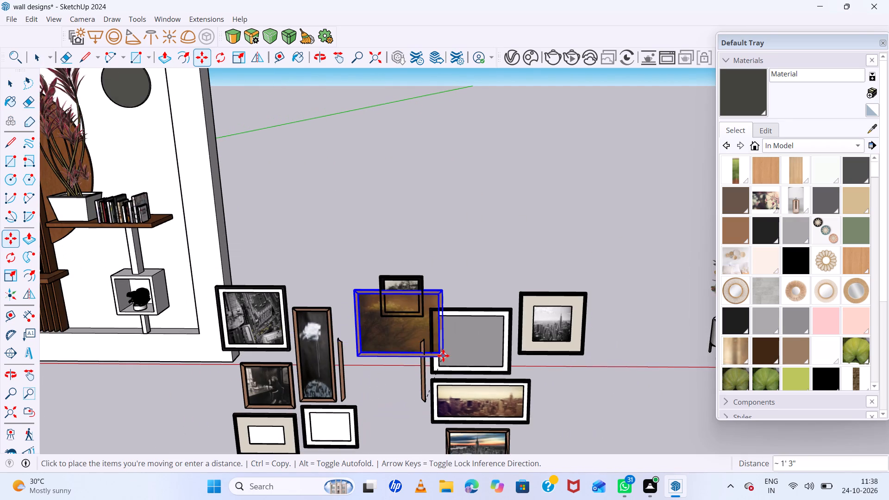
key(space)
Move the whole brown-framed tree picture from the gallery about 26' 8" onto the yellow panel's middle shelf, beside the potted plant.
scroll(426, 354, up, 7)
drag(422, 317, 409, 329)
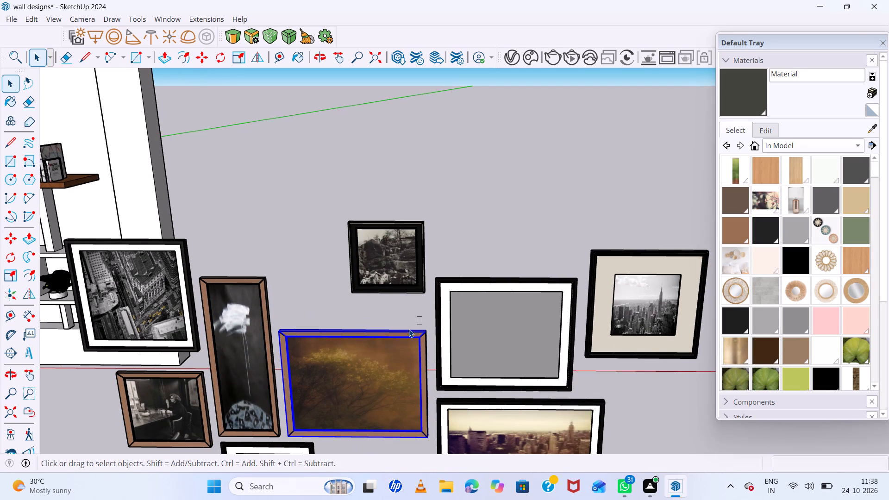
drag(409, 329, 288, 437)
key(m)
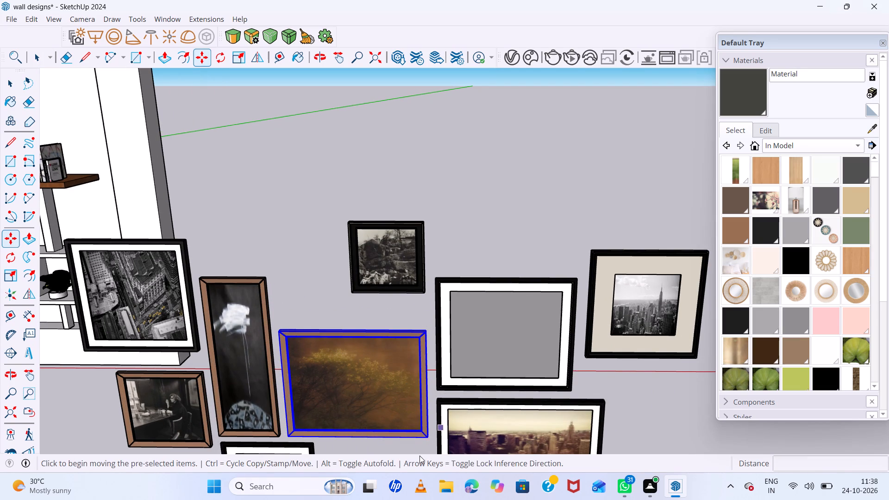
click(426, 437)
scroll(312, 422, down, 7)
scroll(394, 381, down, 11)
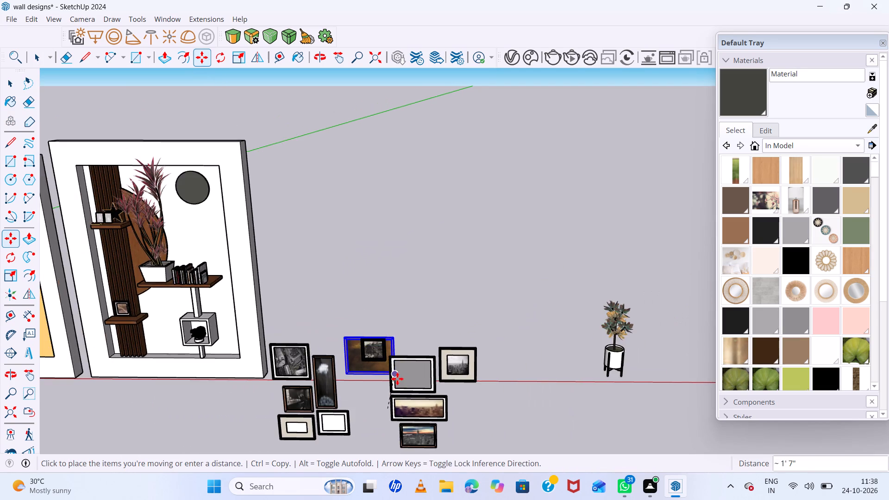
scroll(397, 379, down, 15)
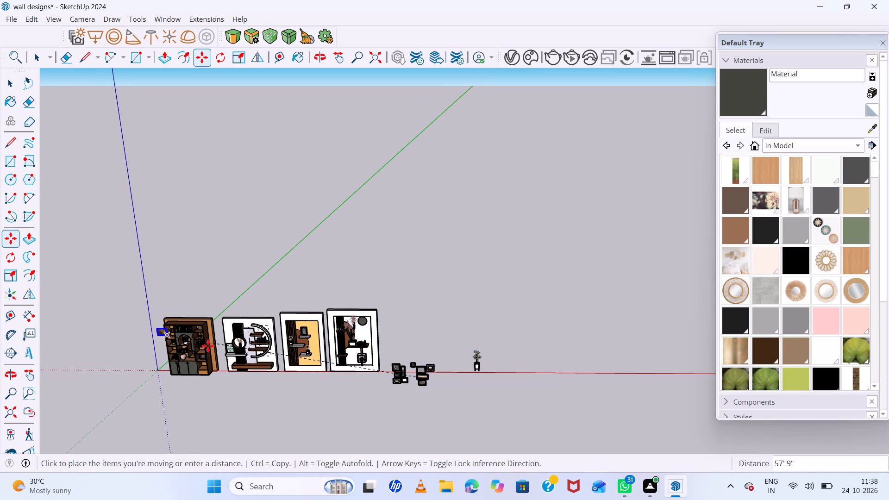
scroll(255, 355, up, 11)
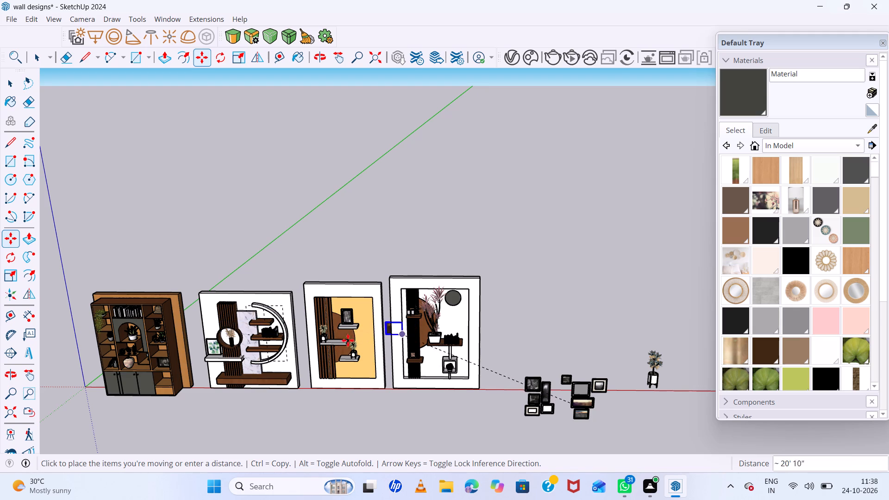
scroll(345, 342, up, 11)
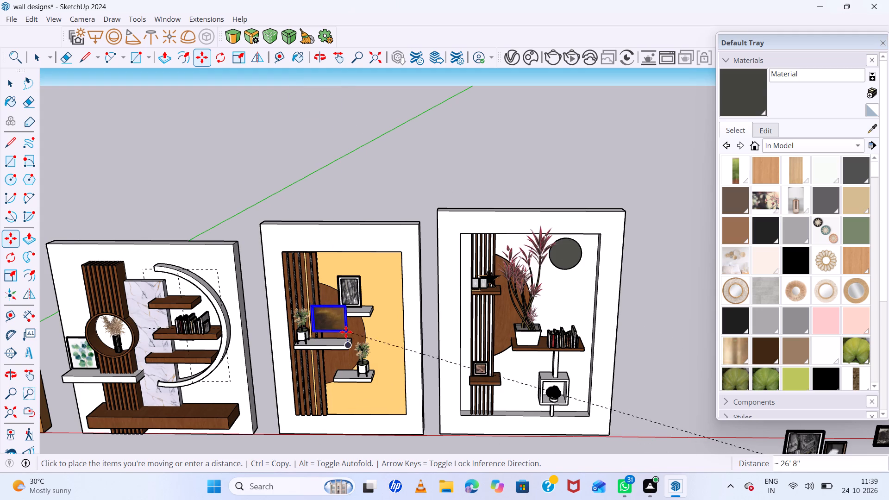
scroll(346, 344, up, 12)
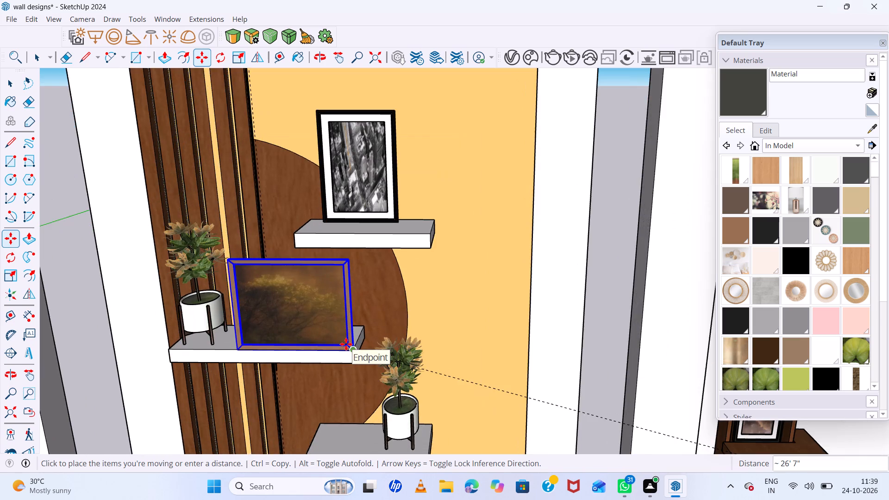
scroll(346, 344, down, 19)
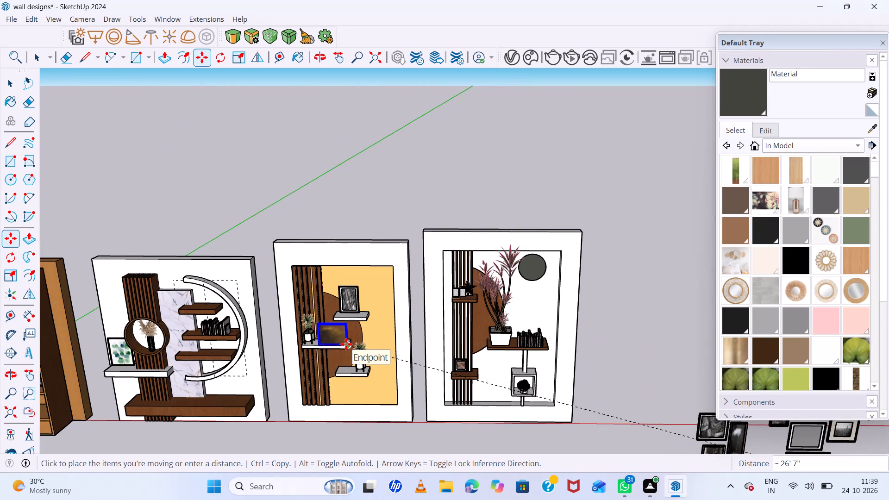
scroll(362, 345, down, 3)
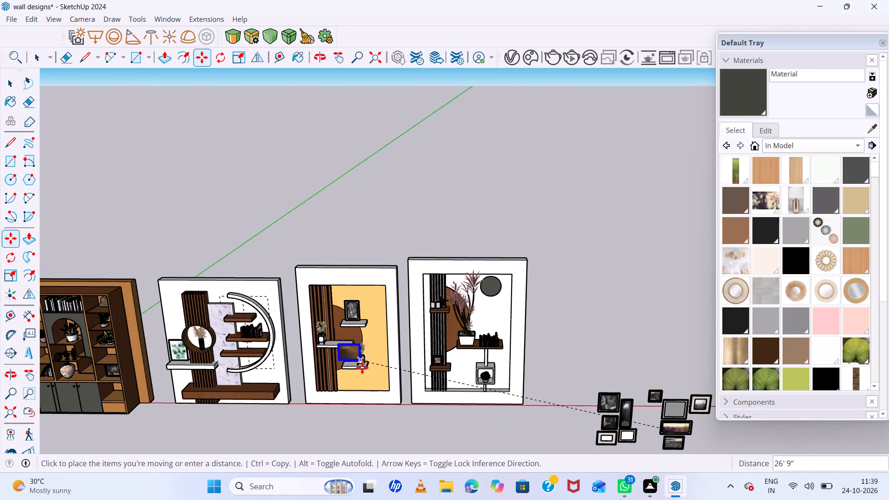
scroll(298, 363, down, 4)
scroll(313, 343, up, 6)
scroll(338, 341, up, 19)
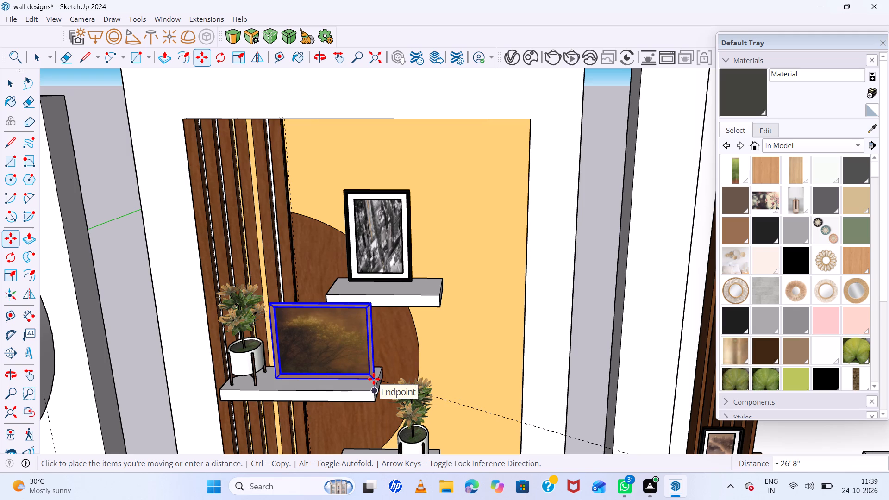
click(374, 379)
Shift the tree picture along the yellow panel's middle shelf, closer to the potted plant and the slats.
scroll(373, 378, up, 12)
middle_drag(371, 374, 369, 377)
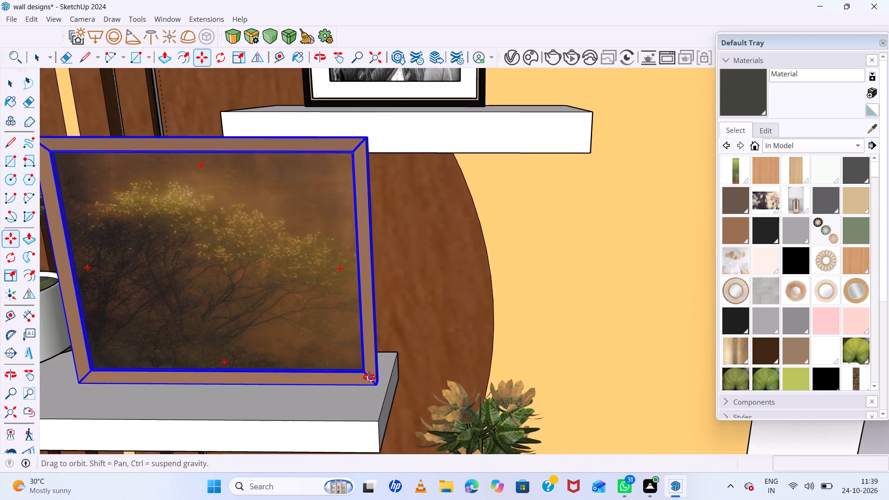
middle_drag(369, 377, 261, 412)
scroll(379, 310, up, 5)
scroll(374, 331, down, 7)
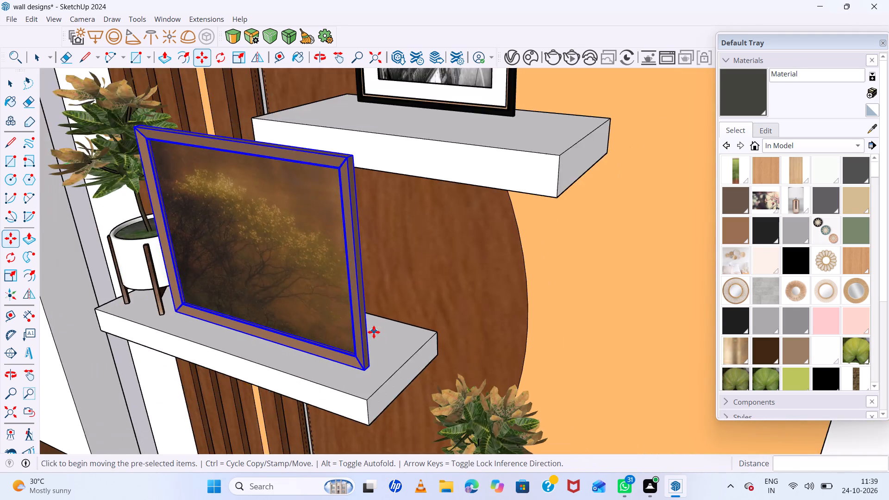
scroll(374, 332, down, 6)
middle_drag(330, 334, 438, 295)
scroll(334, 331, up, 3)
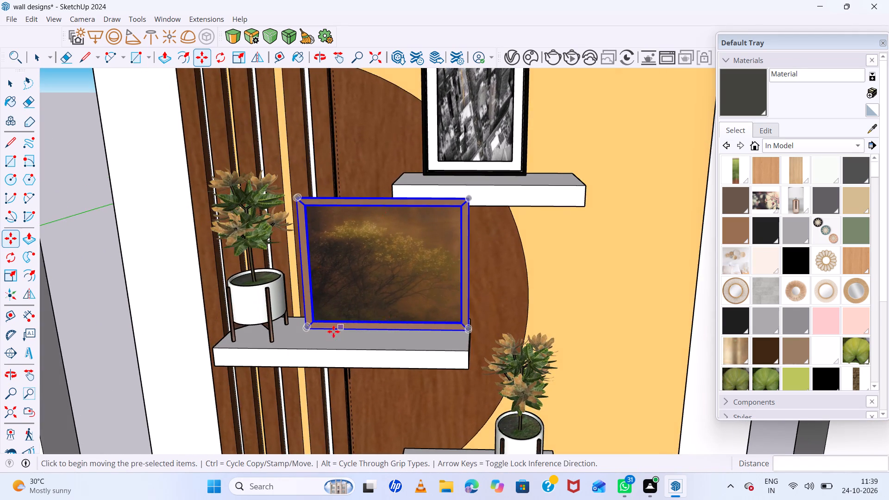
scroll(333, 331, up, 3)
middle_drag(288, 332, 430, 332)
middle_drag(434, 332, 438, 332)
click(334, 363)
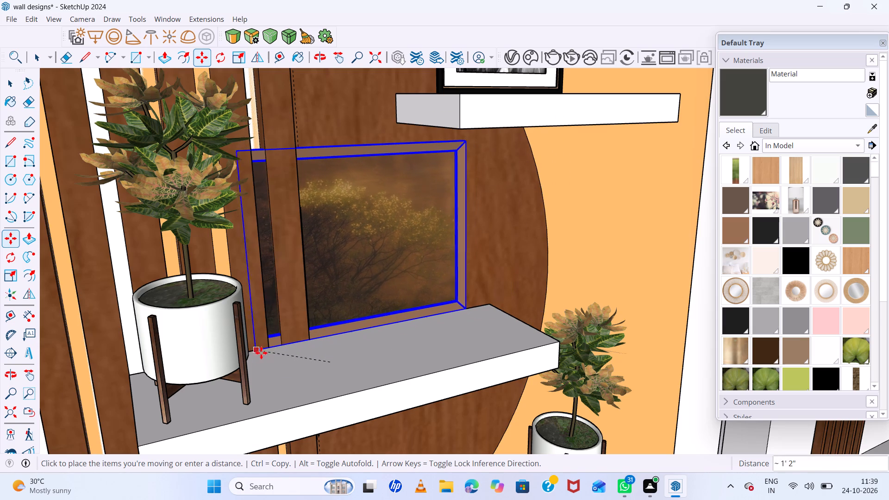
click(268, 363)
Review the decorated panels and the remaining gallery pictures to choose another frame for an empty shelf.
scroll(268, 356, down, 15)
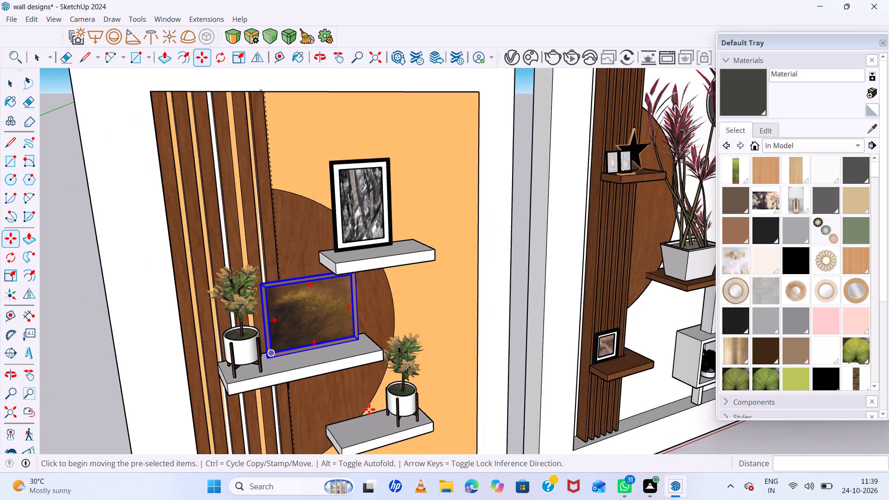
scroll(405, 420, up, 1)
middle_drag(405, 420, 276, 322)
middle_click(276, 322)
scroll(277, 320, up, 2)
scroll(277, 318, down, 15)
scroll(354, 355, up, 4)
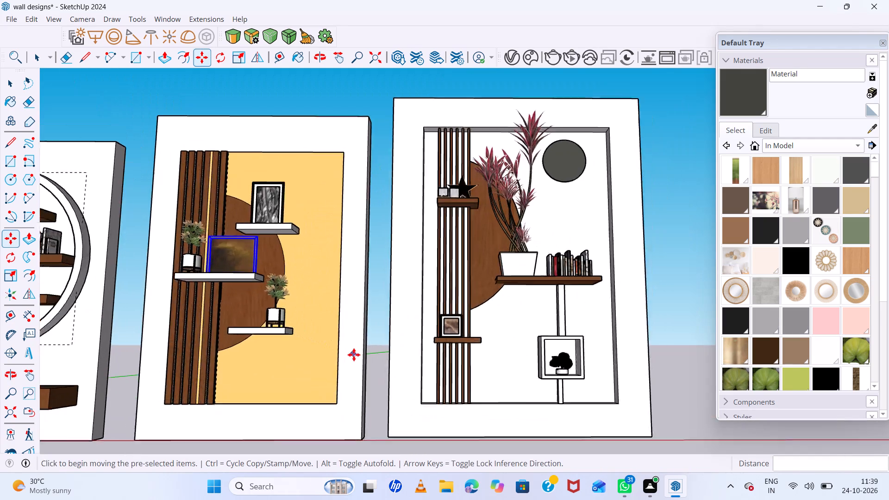
scroll(354, 355, up, 1)
scroll(354, 355, down, 17)
middle_drag(385, 428, 390, 468)
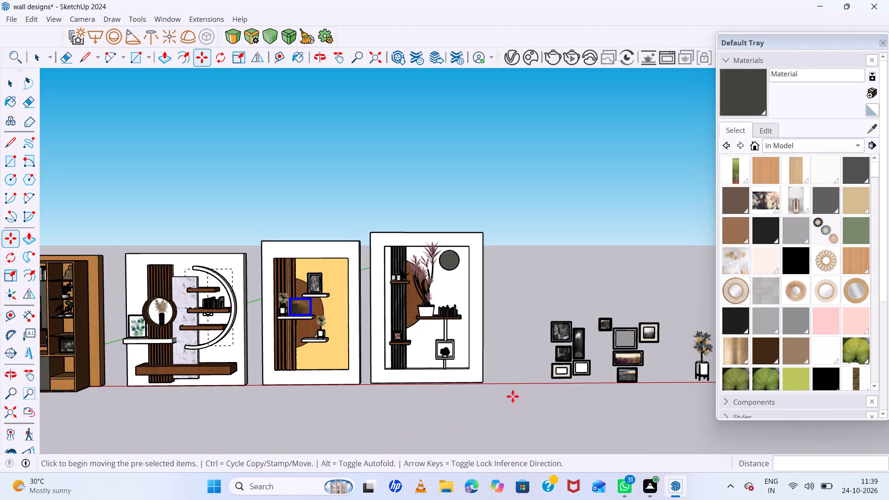
key(space)
click(531, 394)
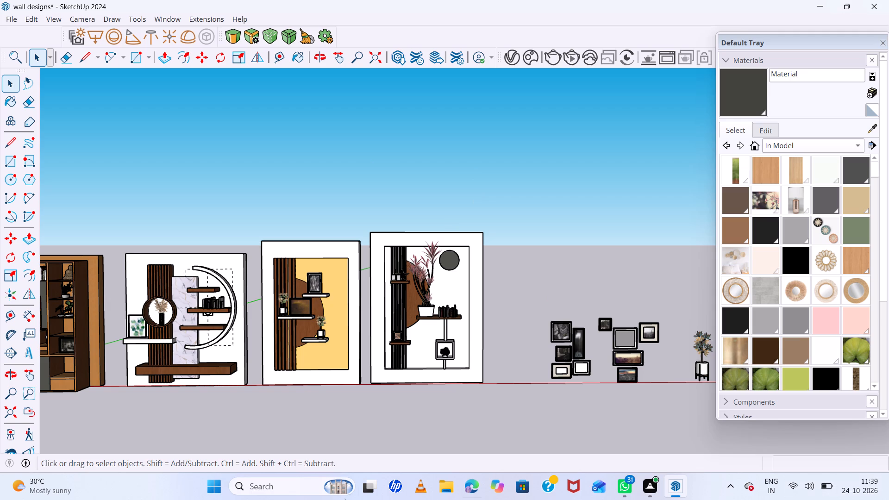
scroll(460, 281, down, 4)
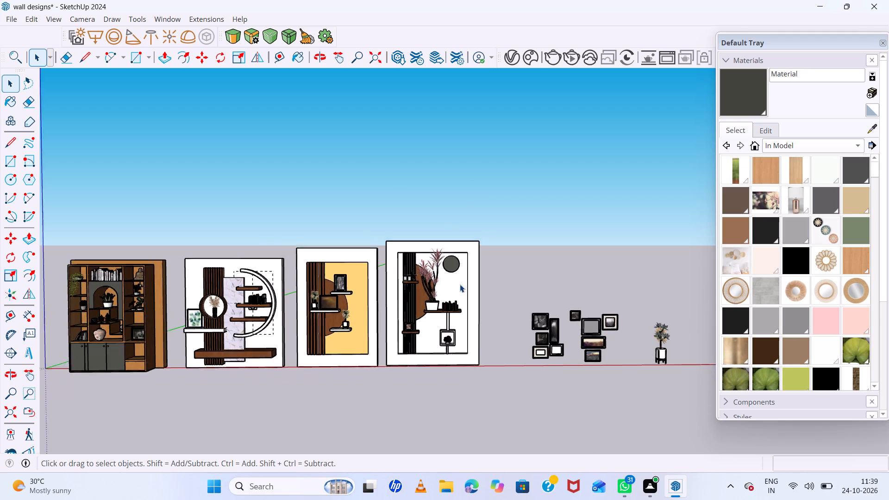
scroll(460, 284, down, 2)
scroll(545, 329, up, 18)
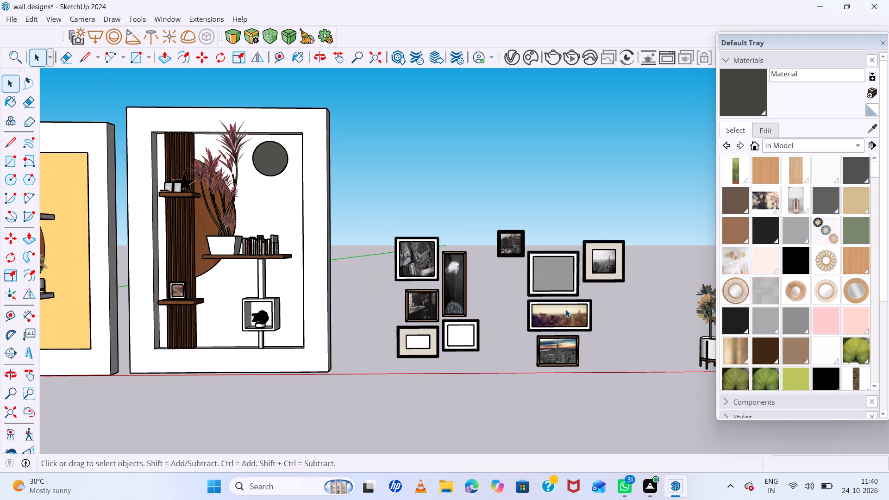
Move the wide black-framed city skyline picture from the gallery about 38' onto the top shelf inside the marble panel's arc.
click(565, 309)
scroll(566, 309, up, 4)
key(m)
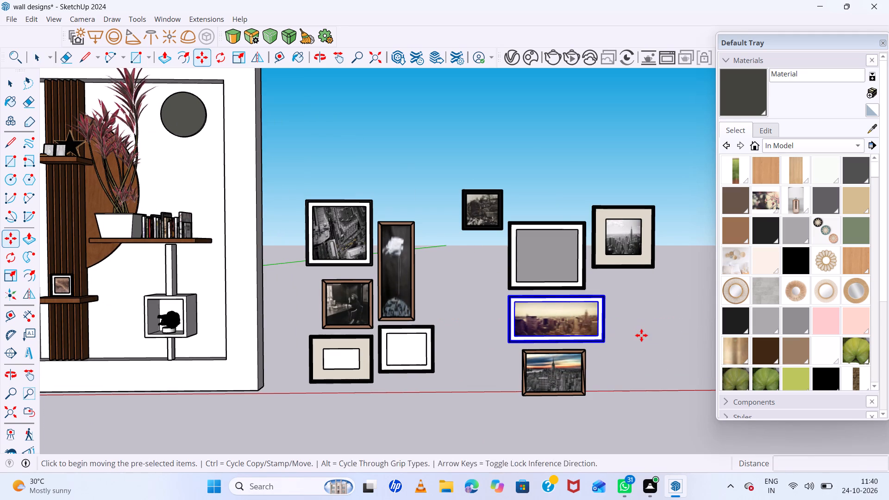
click(606, 341)
scroll(341, 362, down, 7)
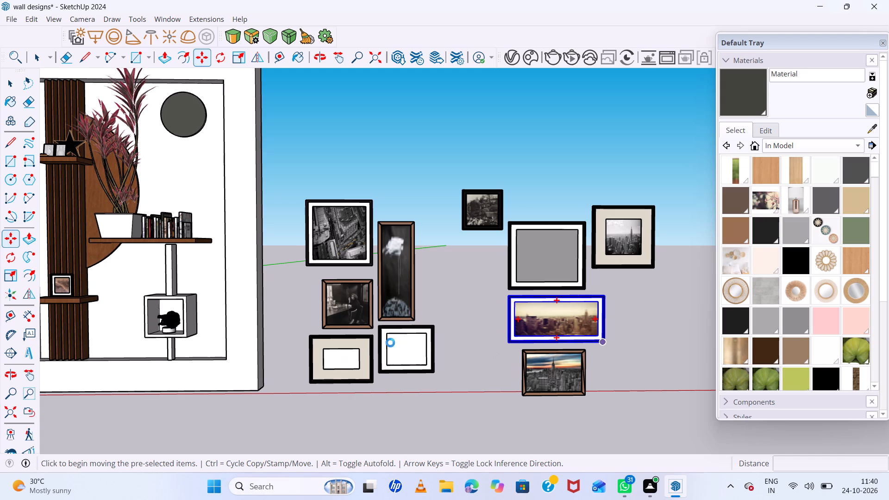
click(602, 341)
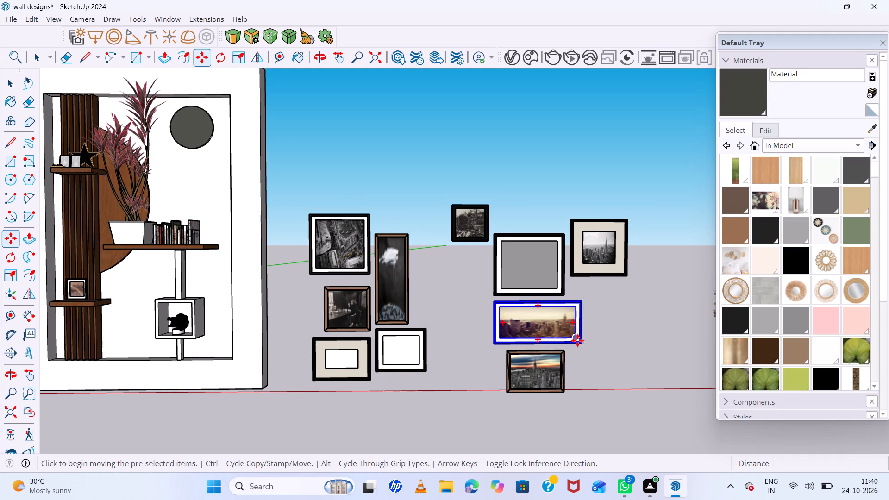
click(582, 340)
scroll(278, 375, down, 7)
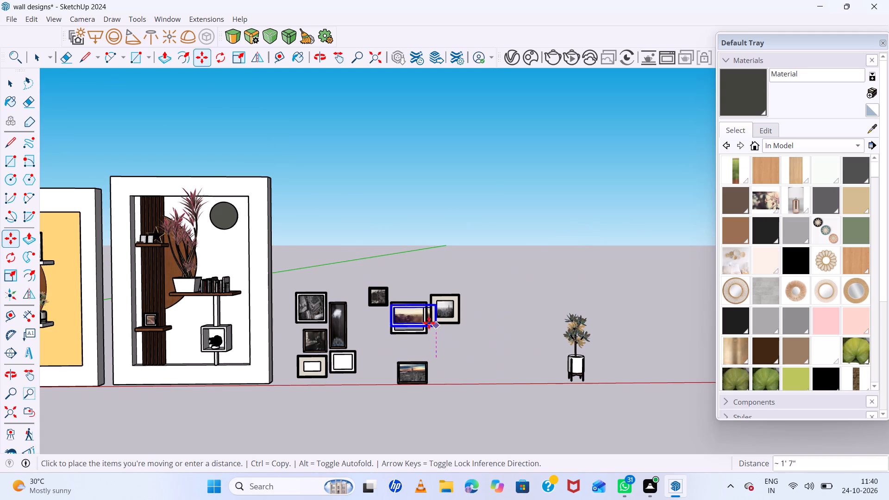
scroll(379, 314, down, 12)
scroll(123, 290, up, 5)
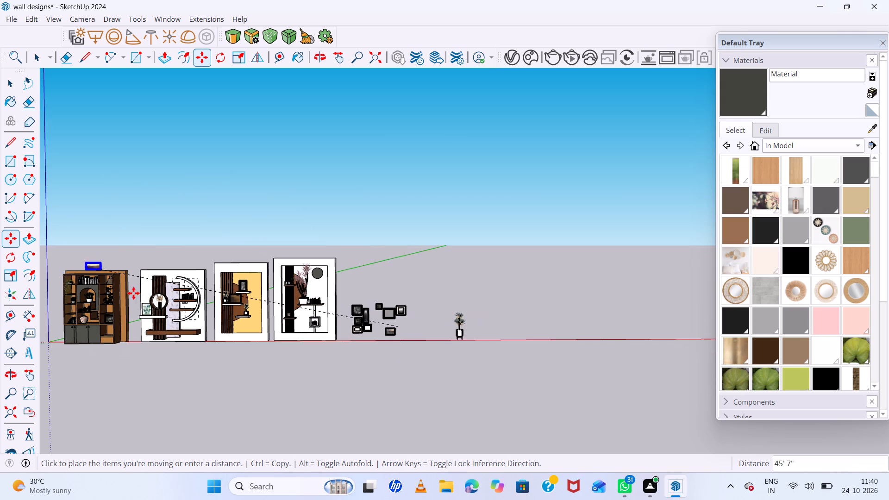
scroll(135, 294, down, 5)
scroll(187, 311, up, 16)
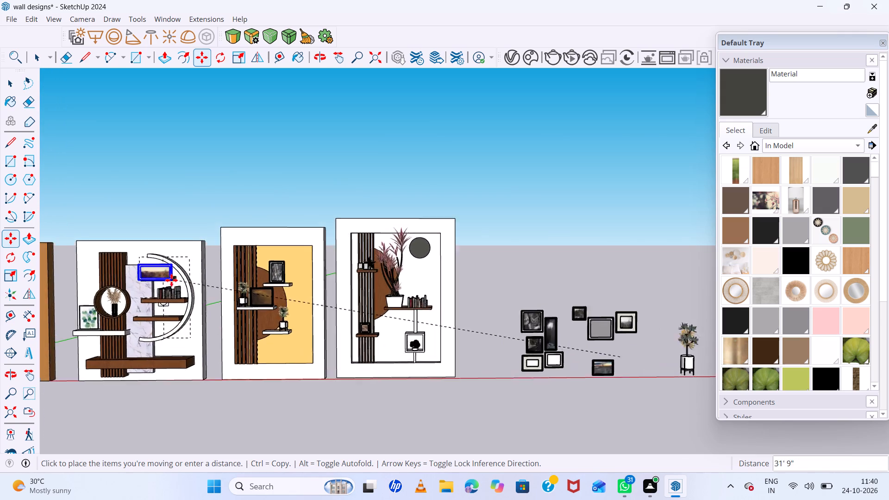
scroll(171, 280, up, 6)
middle_drag(159, 284, 304, 308)
middle_click(304, 308)
scroll(150, 305, up, 12)
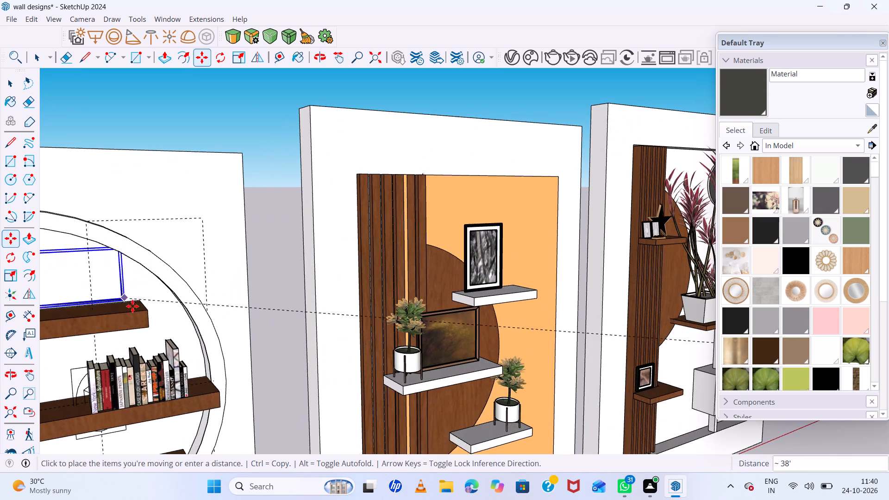
click(137, 305)
Check from several angles how the skyline picture sits on the arc's top shelf, and clear the selection.
scroll(132, 305, up, 4)
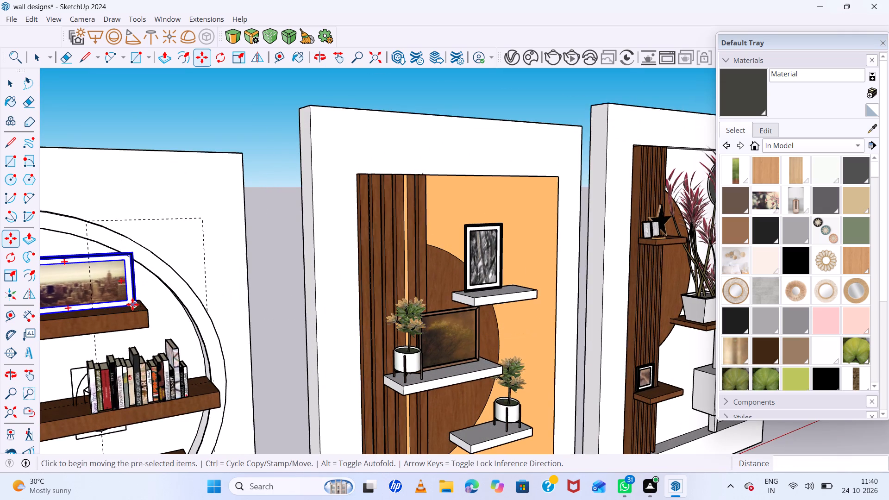
scroll(132, 304, up, 2)
scroll(238, 290, down, 13)
middle_drag(80, 319, 160, 341)
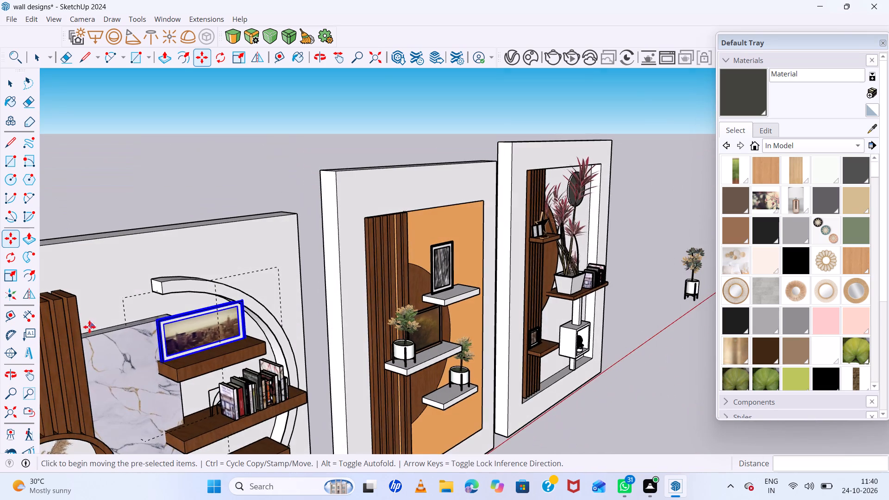
scroll(86, 327, up, 17)
scroll(215, 366, down, 13)
scroll(246, 363, down, 19)
scroll(243, 356, down, 5)
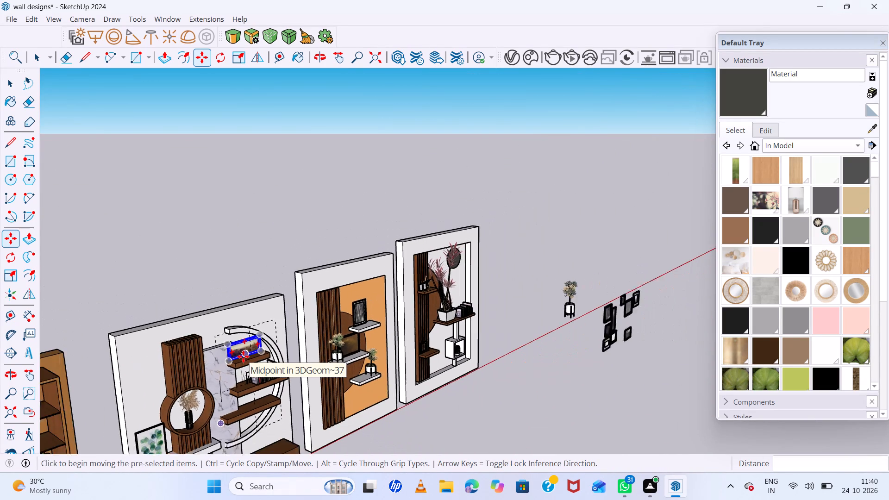
scroll(243, 356, down, 12)
middle_drag(349, 397, 323, 349)
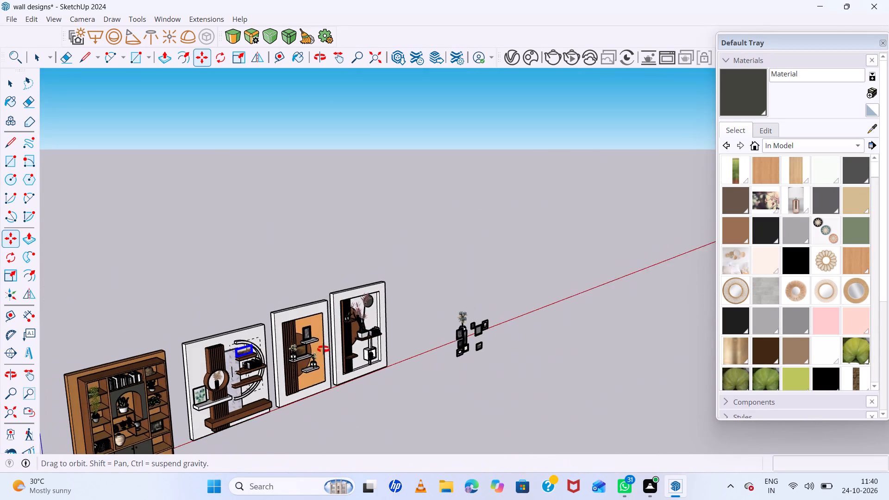
middle_drag(323, 349, 284, 306)
middle_click(283, 305)
middle_click(282, 305)
scroll(338, 370, up, 11)
key(space)
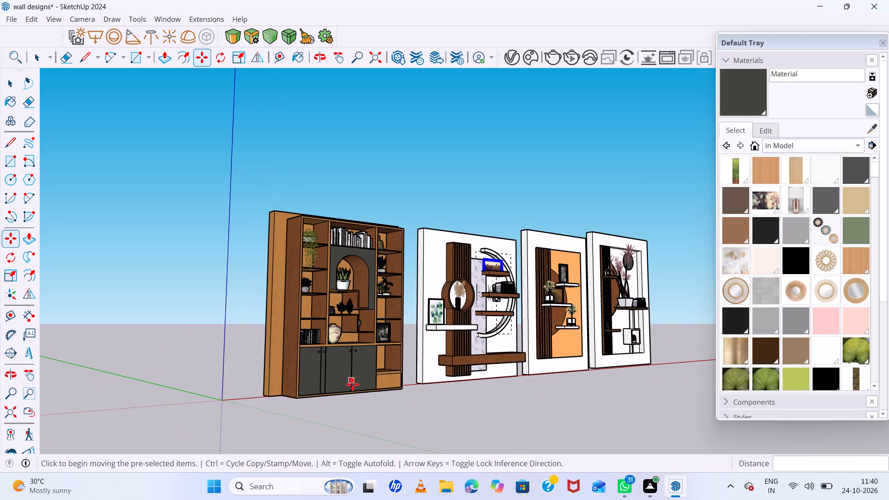
click(257, 413)
Review the bookcase and the three wall panels for shelves that still need decor.
scroll(219, 415, down, 14)
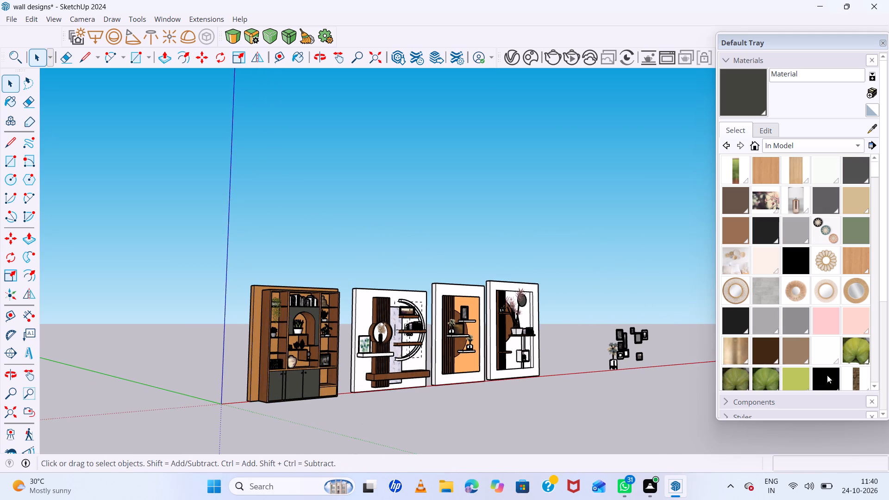
scroll(770, 375, up, 5)
scroll(631, 363, up, 19)
scroll(631, 358, up, 5)
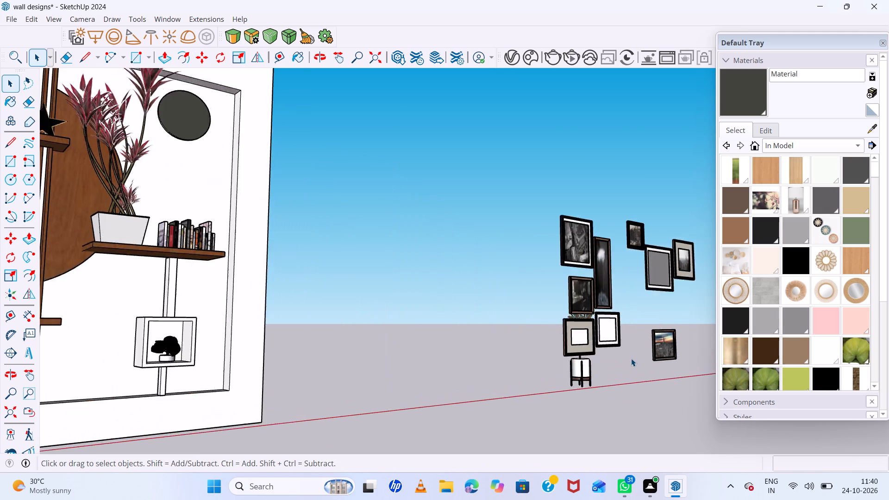
scroll(631, 358, down, 11)
middle_drag(612, 375, 443, 396)
middle_click(443, 396)
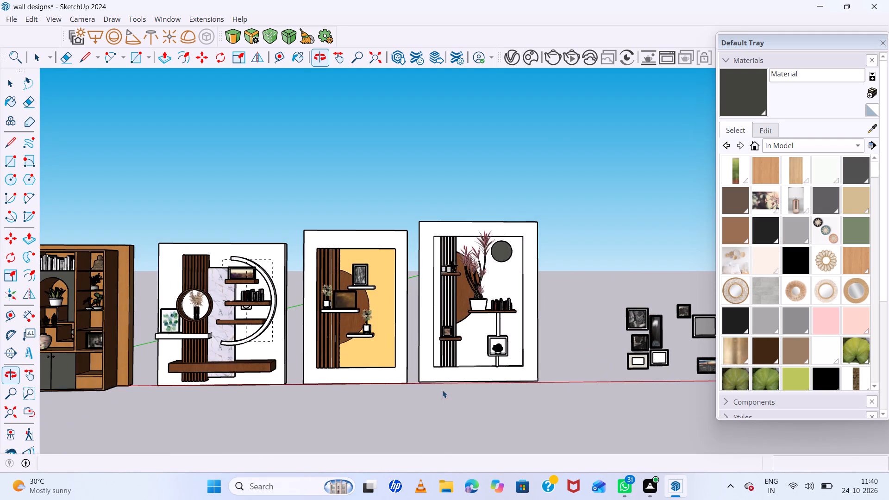
scroll(358, 303, up, 13)
scroll(408, 375, up, 12)
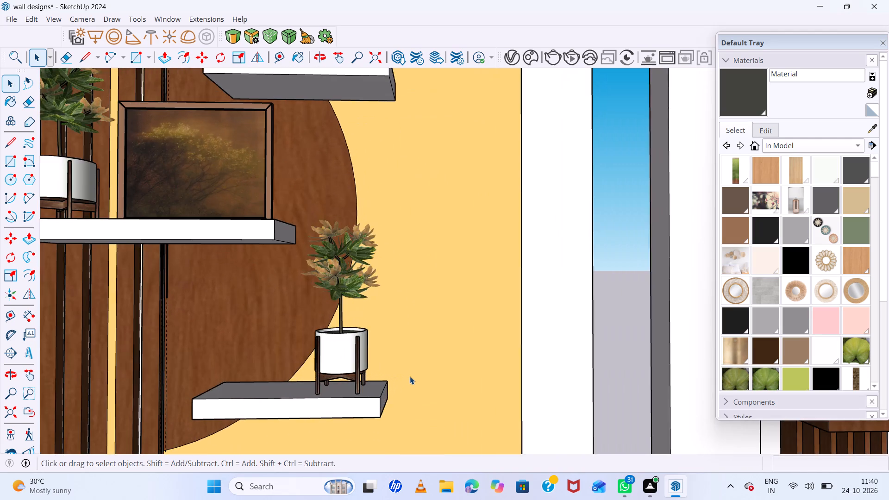
scroll(407, 375, up, 7)
scroll(407, 374, down, 20)
scroll(407, 374, down, 8)
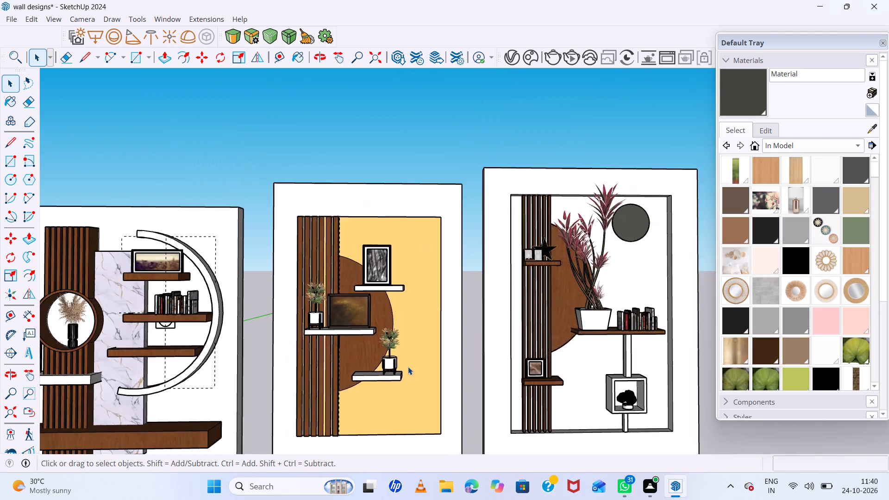
scroll(408, 367, down, 12)
scroll(384, 315, up, 4)
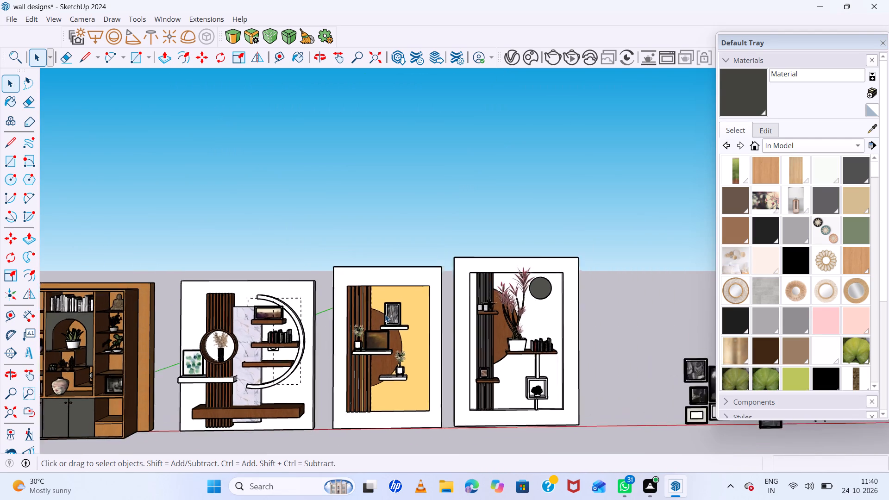
scroll(385, 314, up, 14)
scroll(385, 314, down, 19)
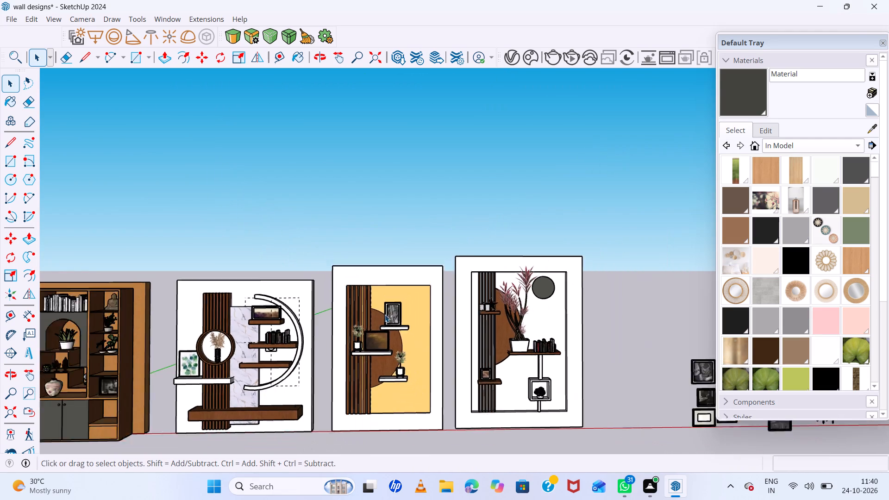
scroll(385, 314, down, 2)
scroll(257, 339, up, 19)
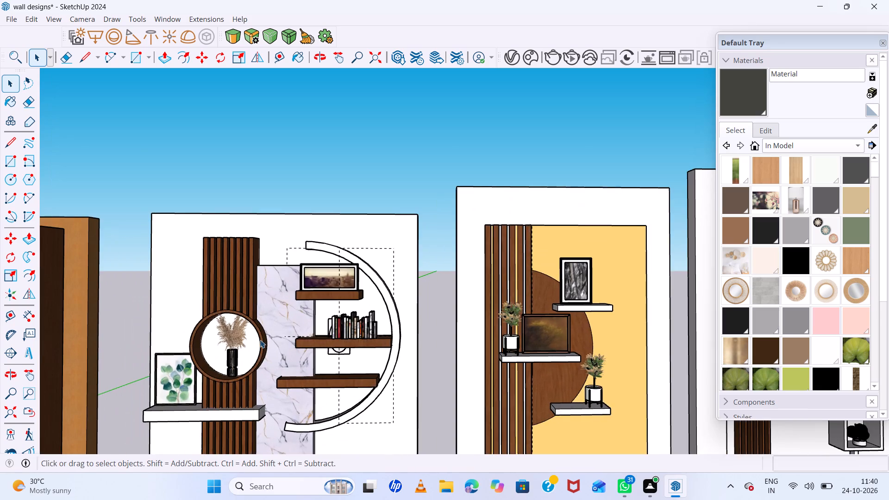
middle_drag(260, 340, 331, 311)
scroll(301, 351, up, 1)
scroll(330, 310, down, 11)
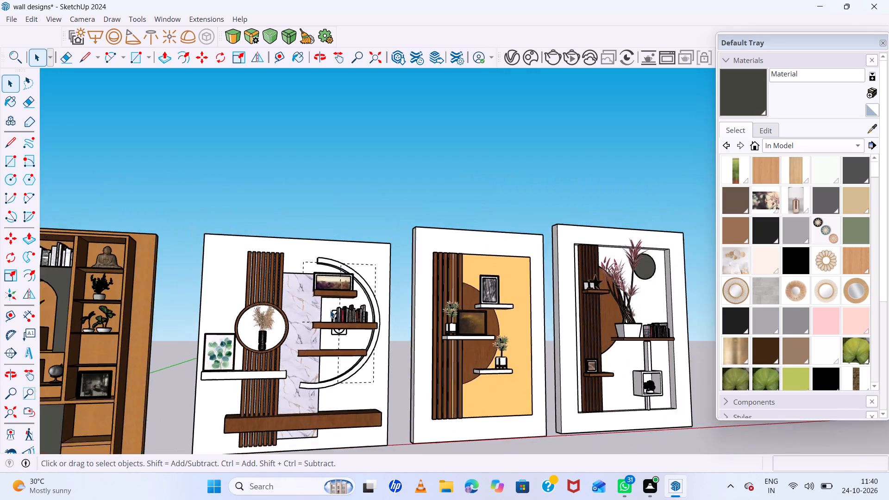
scroll(330, 310, down, 15)
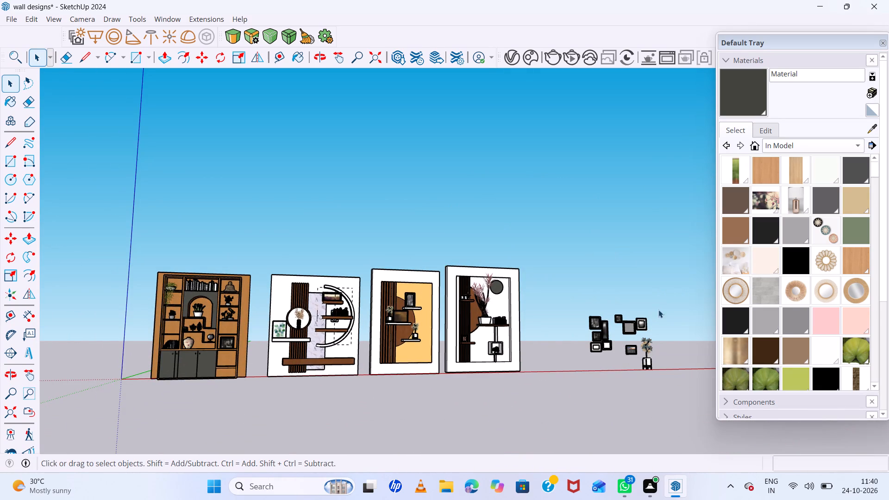
Examine the remaining gallery pictures and spare potted plant to decide whether any are still needed.
scroll(666, 321, up, 20)
scroll(666, 321, up, 1)
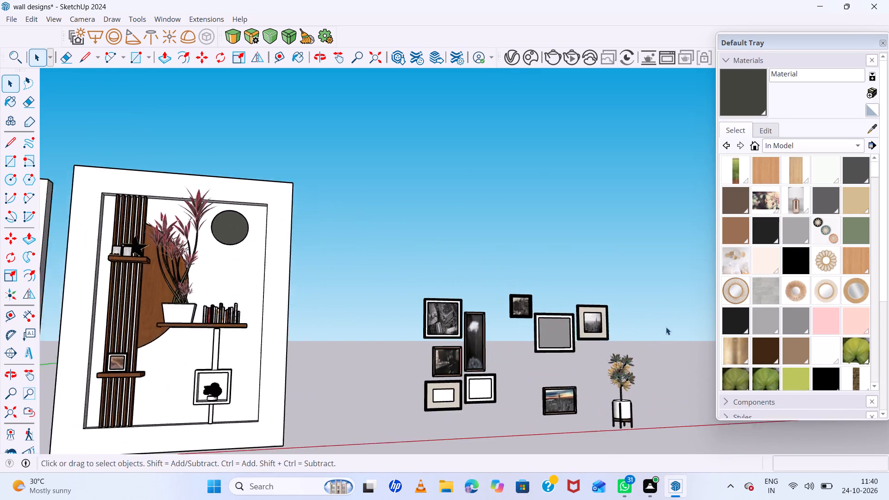
scroll(666, 327, up, 9)
scroll(666, 327, down, 11)
scroll(665, 327, up, 1)
middle_drag(665, 327, 642, 356)
scroll(545, 389, up, 7)
scroll(473, 395, up, 5)
scroll(473, 393, down, 6)
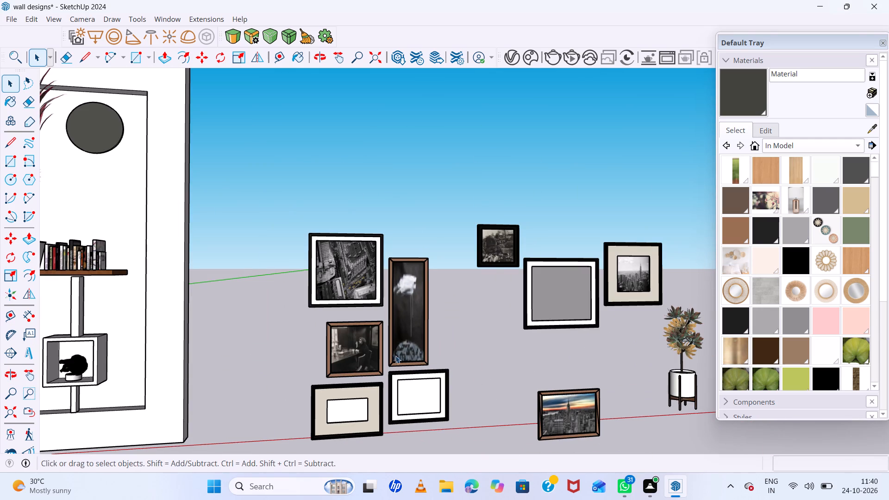
scroll(389, 348, down, 18)
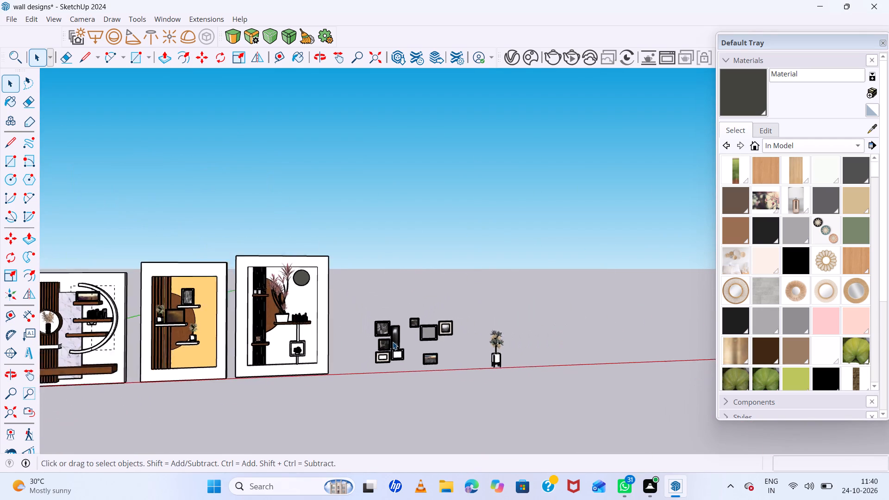
Delete all the leftover gallery pictures together with the spare potted plant standing beyond the last wall panel.
scroll(393, 342, down, 8)
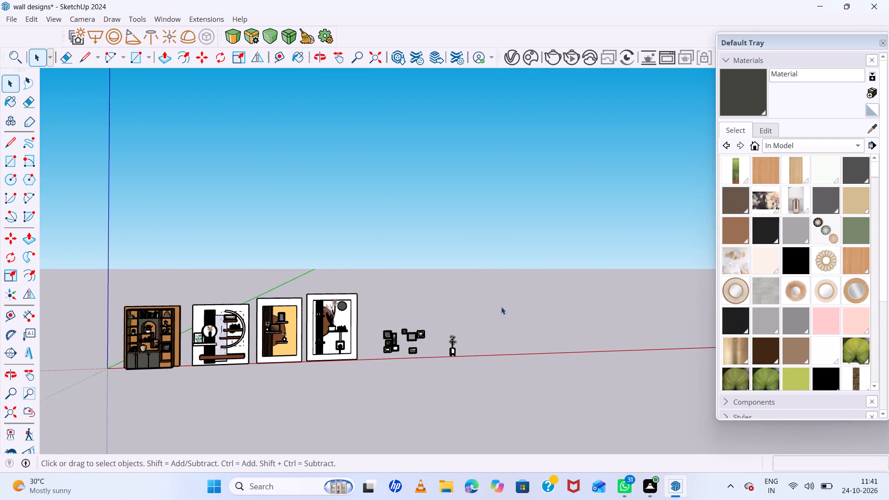
drag(532, 298, 377, 380)
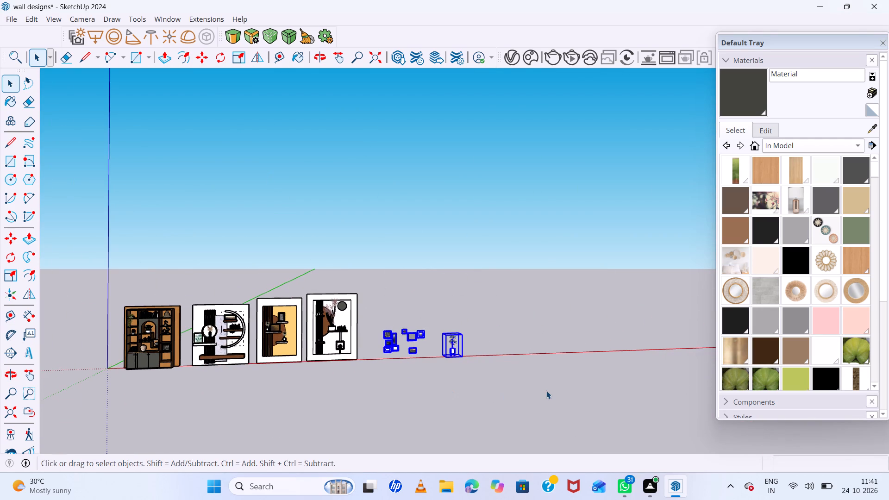
key(Delete)
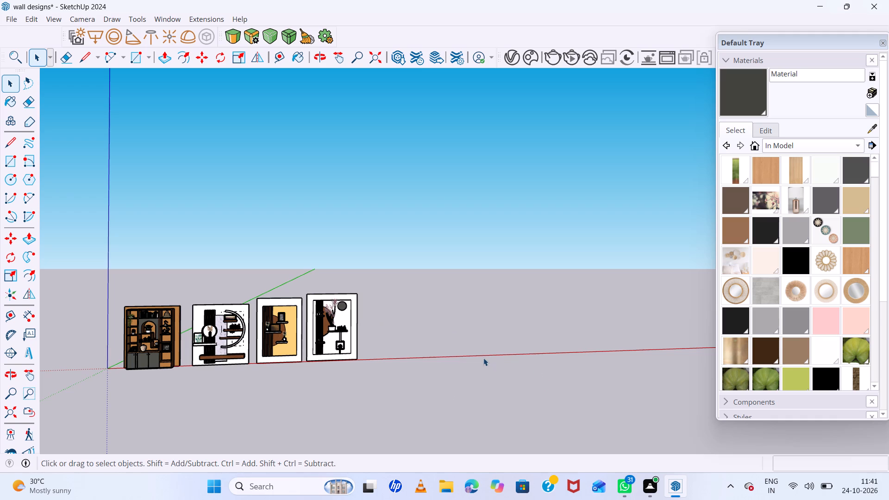
Inspect the finished bookcase and decorated wall panels up close, checking the decor on each shelf.
scroll(288, 339, up, 7)
scroll(347, 353, up, 4)
scroll(445, 348, down, 5)
middle_drag(500, 366, 438, 377)
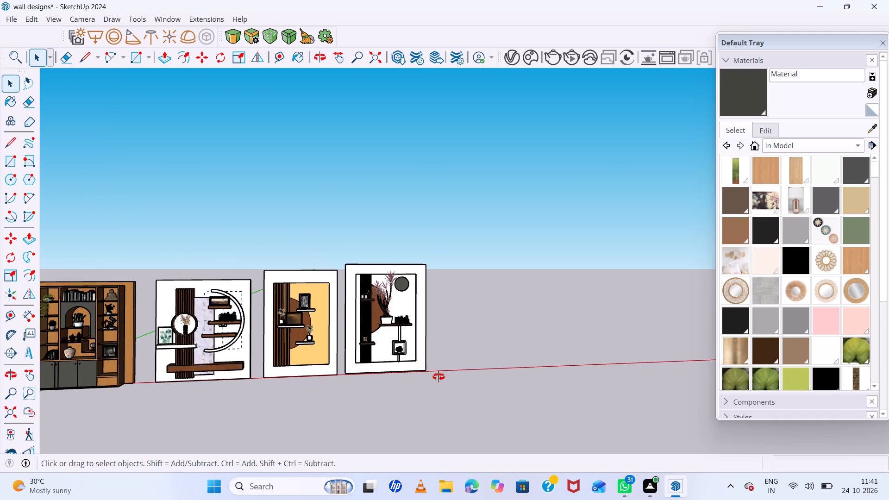
middle_drag(438, 377, 402, 382)
scroll(158, 311, up, 12)
scroll(239, 329, up, 1)
middle_drag(241, 330, 265, 313)
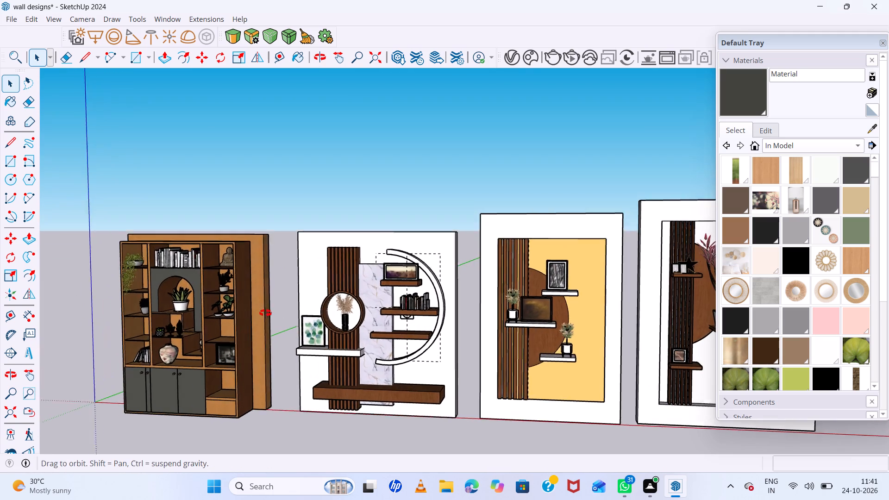
middle_drag(265, 313, 267, 311)
middle_click(267, 311)
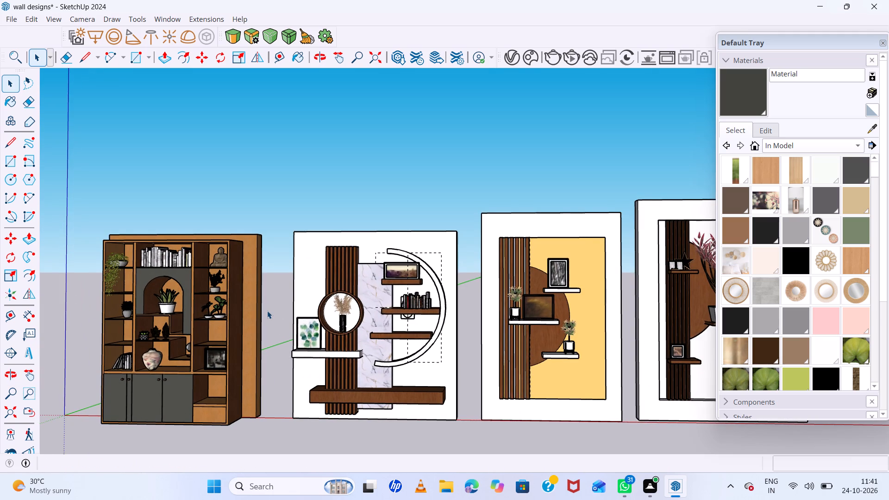
scroll(268, 310, up, 5)
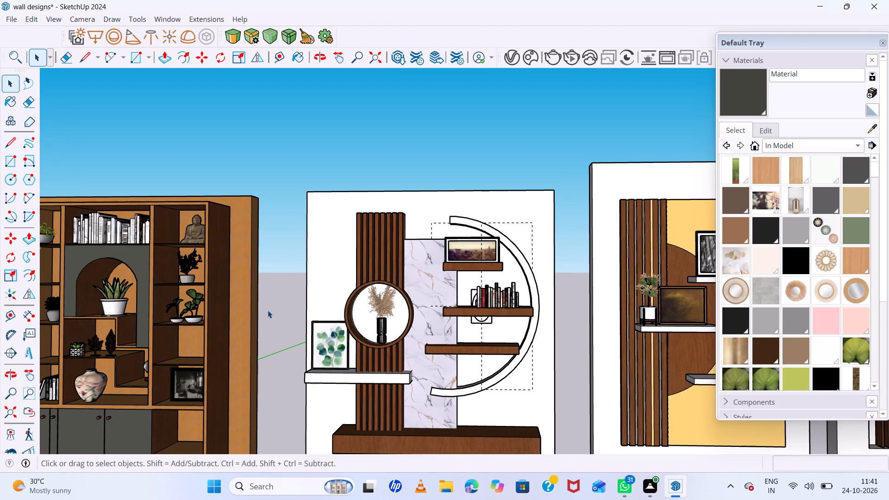
scroll(268, 310, down, 5)
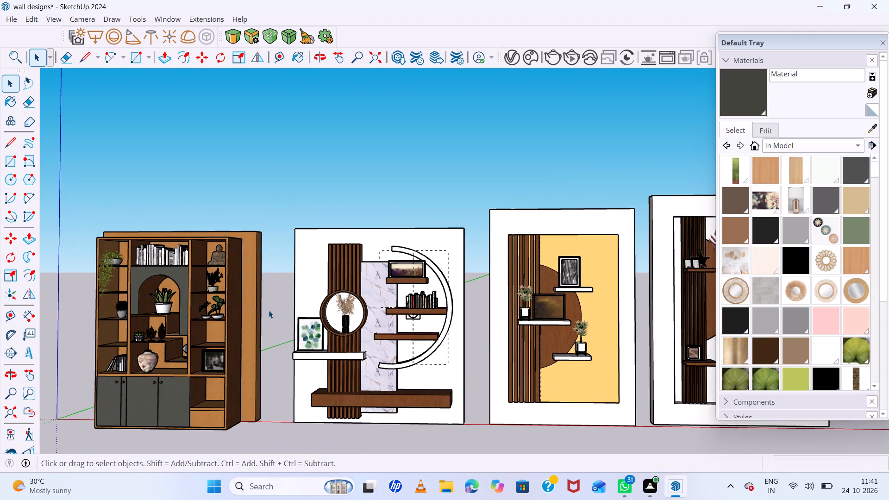
scroll(269, 311, up, 6)
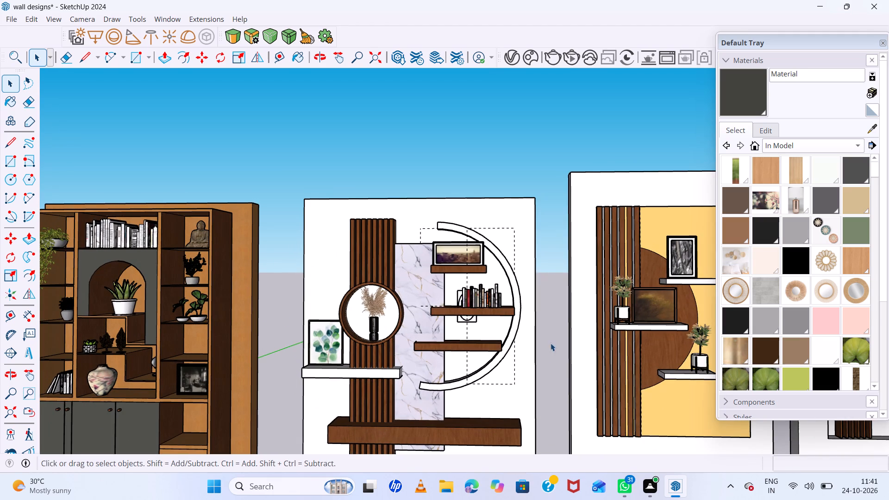
scroll(545, 326, down, 6)
scroll(281, 336, up, 11)
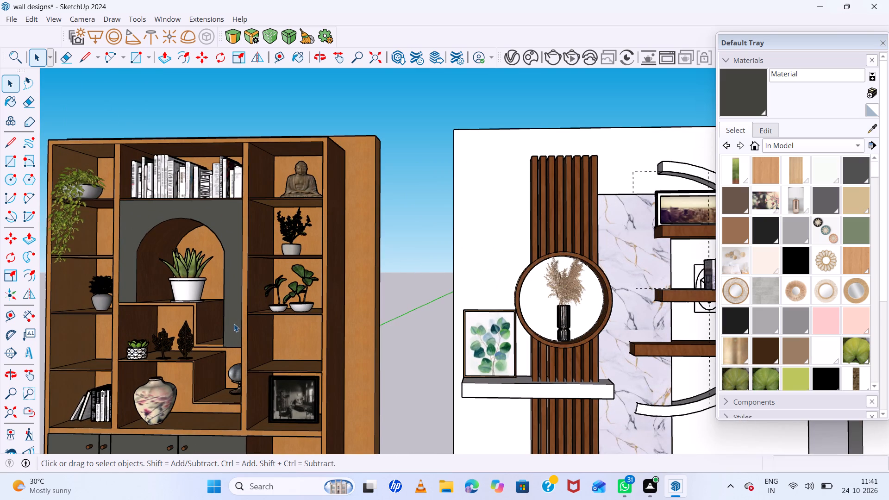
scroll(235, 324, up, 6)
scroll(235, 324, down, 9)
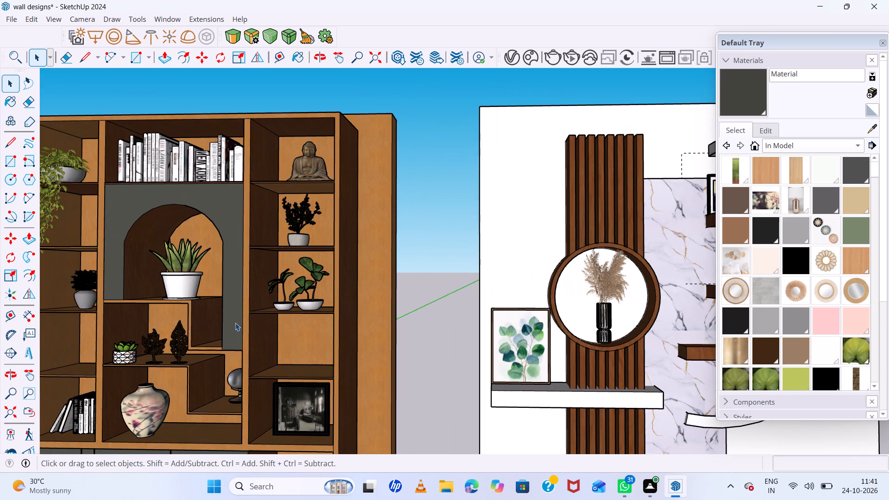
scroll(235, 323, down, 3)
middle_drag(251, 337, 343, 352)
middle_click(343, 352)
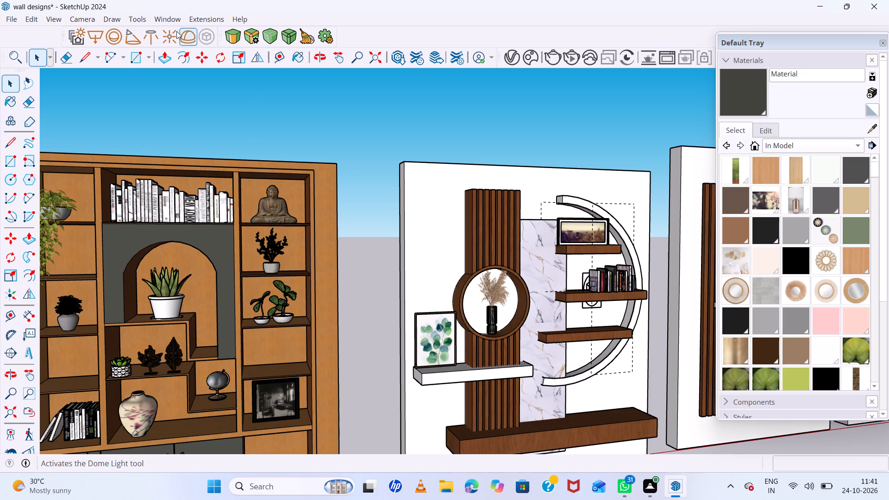
Search the 3D Warehouse for "pot plants".
click(167, 19)
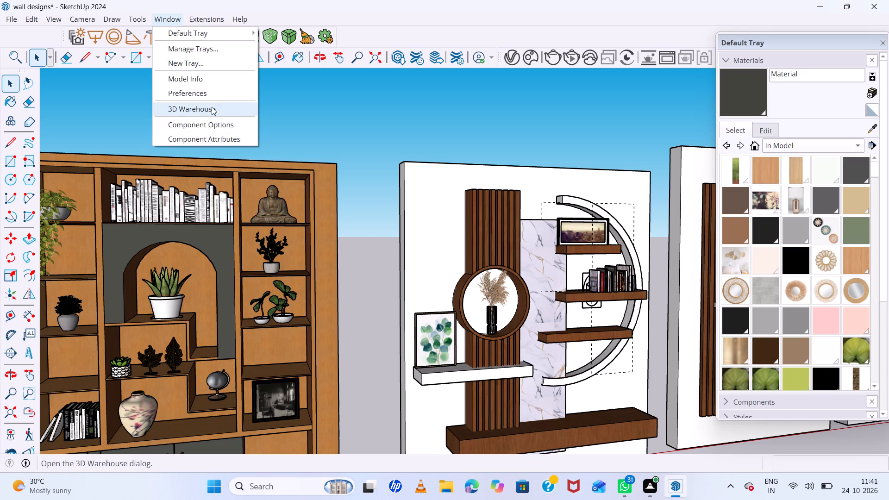
click(212, 107)
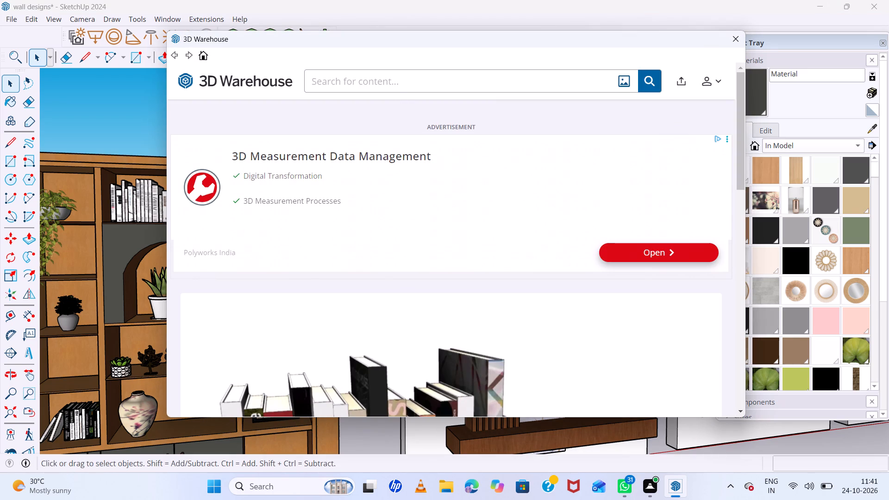
click(397, 79)
text(po)
text(t)
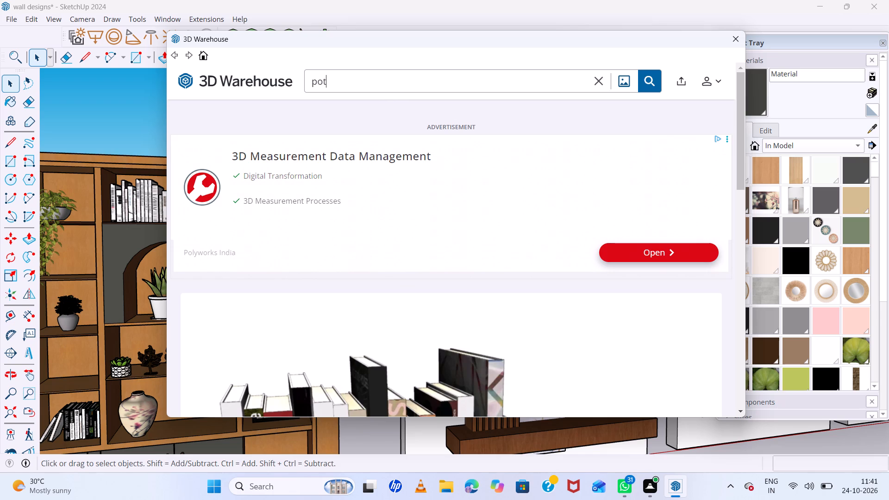
key(space)
text(pl)
text(ants)
key(Return)
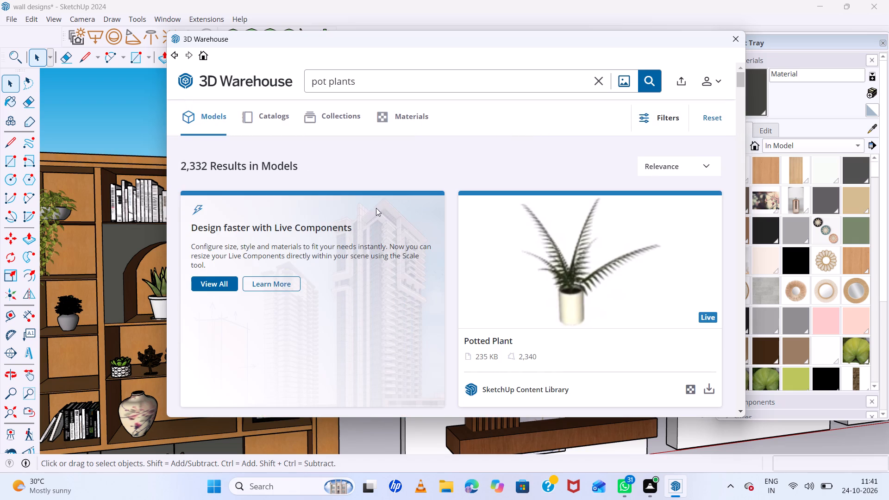
Browse the plant models for a compact potted plant that suits the shelves.
scroll(536, 242, down, 7)
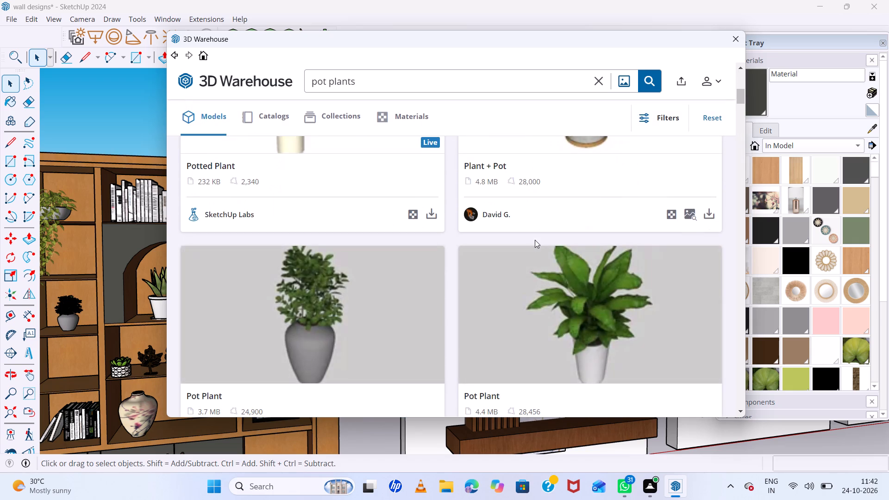
scroll(535, 240, down, 13)
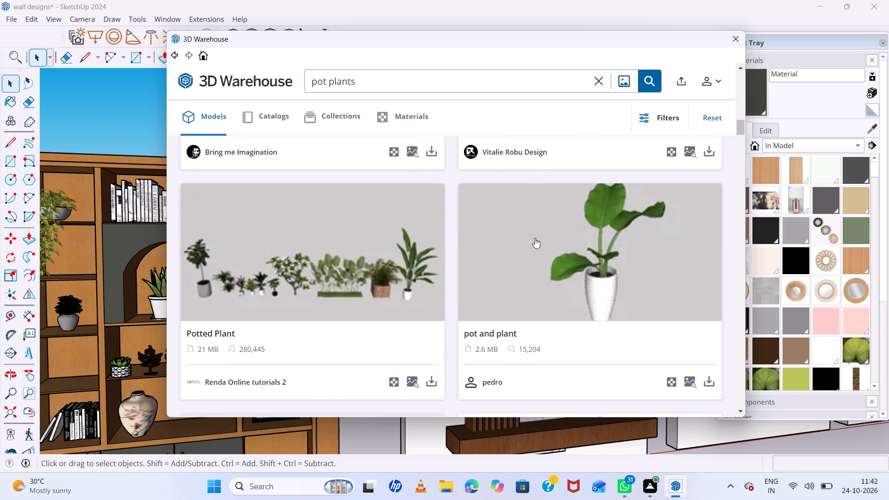
scroll(535, 237, down, 8)
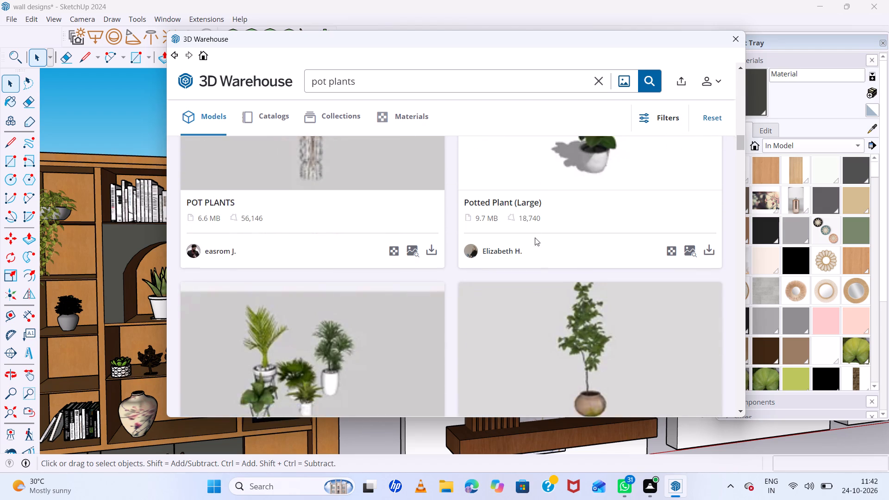
scroll(535, 237, down, 8)
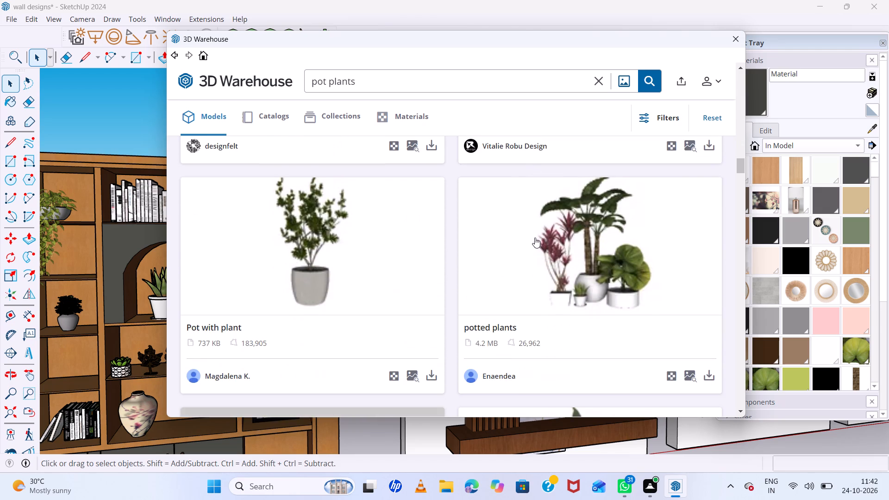
scroll(535, 237, down, 11)
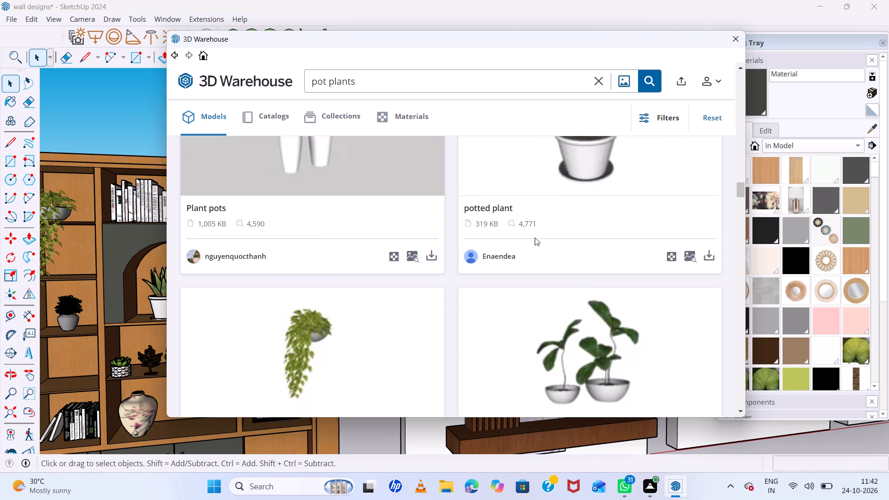
scroll(535, 237, down, 8)
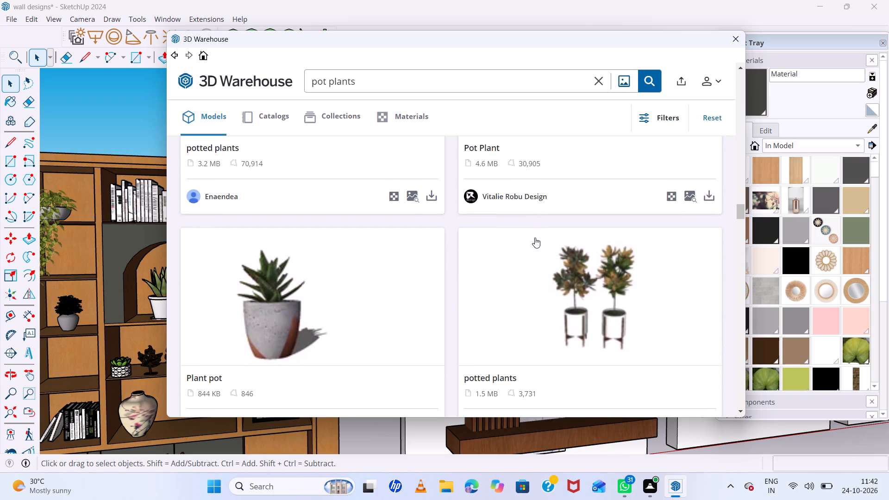
scroll(535, 237, down, 4)
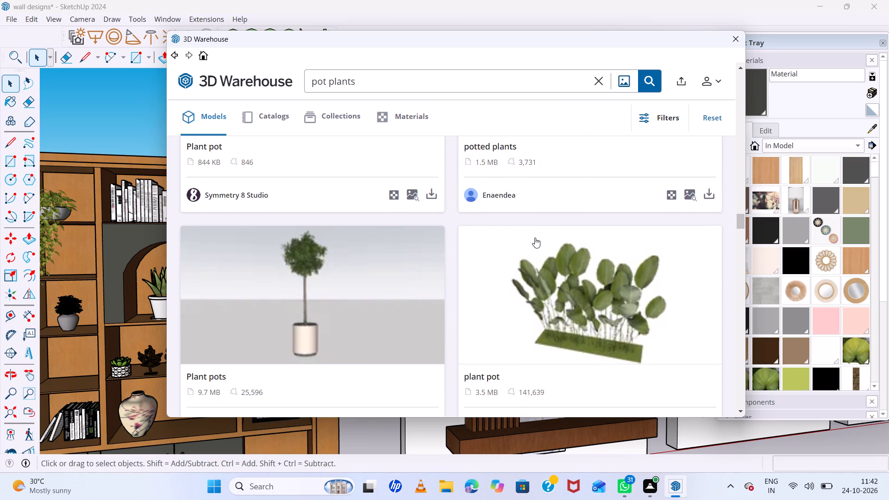
scroll(535, 237, down, 11)
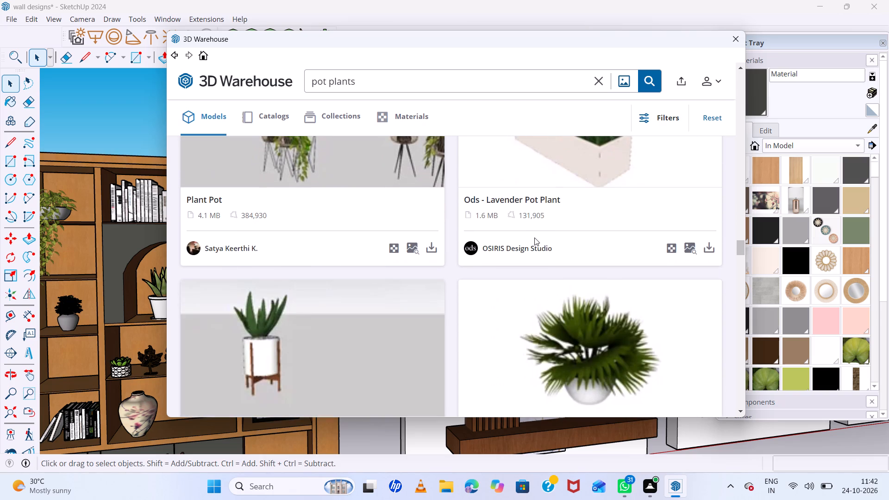
scroll(534, 237, down, 5)
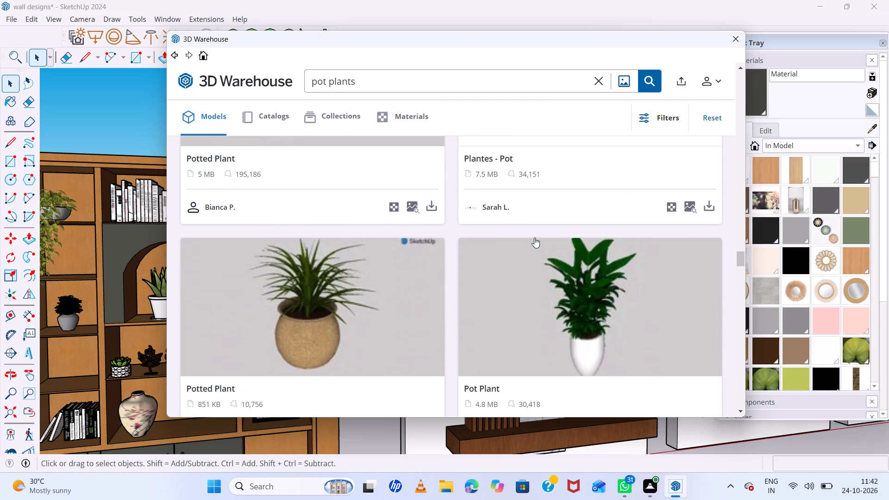
scroll(534, 237, down, 1)
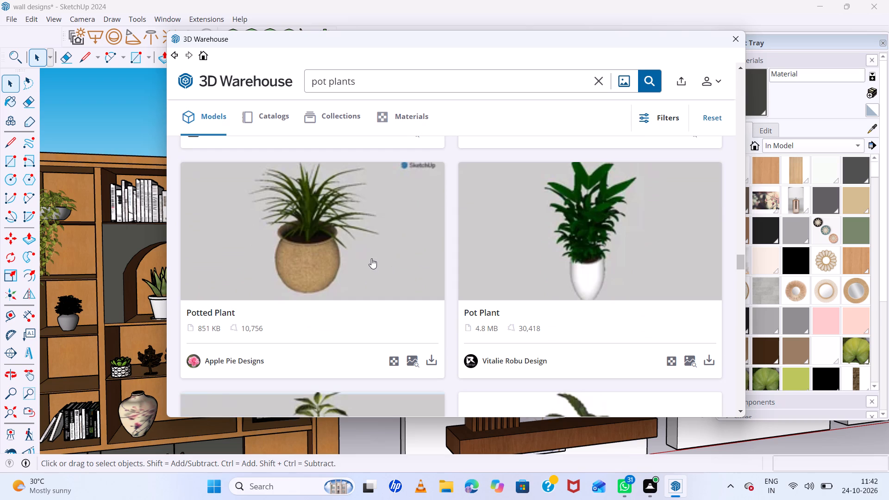
Load the Apple Pie Designs Potted Plant with the round woven-look pot into the model and place it on the ground before the panels.
click(373, 256)
scroll(538, 275, down, 6)
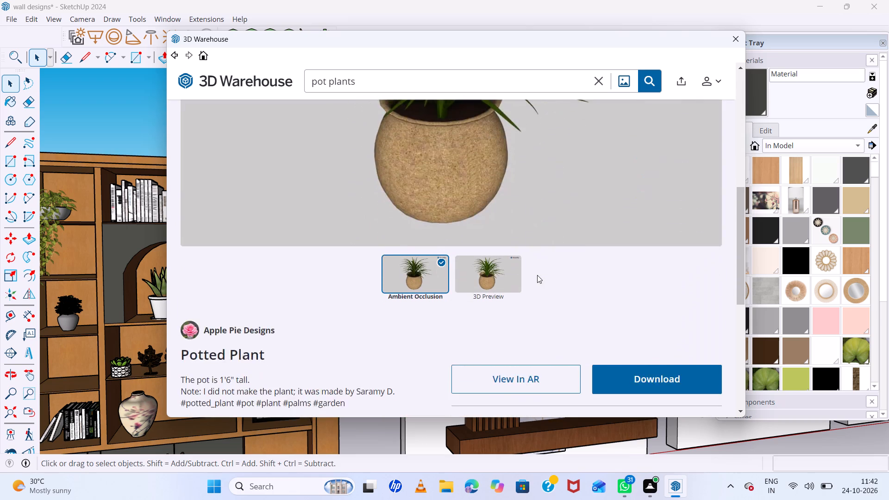
scroll(537, 275, down, 2)
click(601, 251)
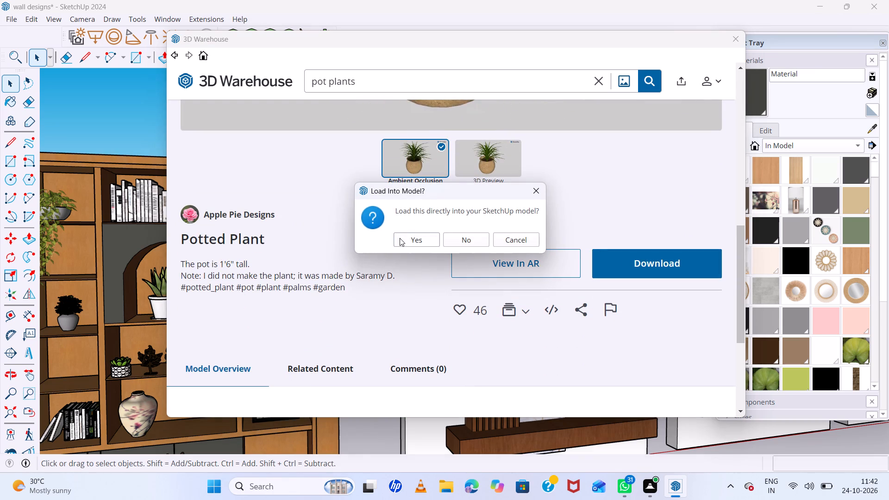
click(401, 238)
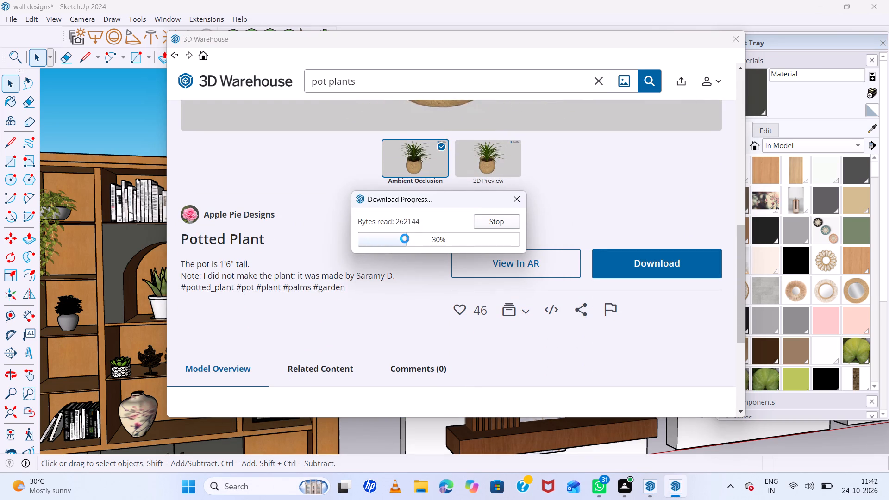
scroll(405, 238, down, 4)
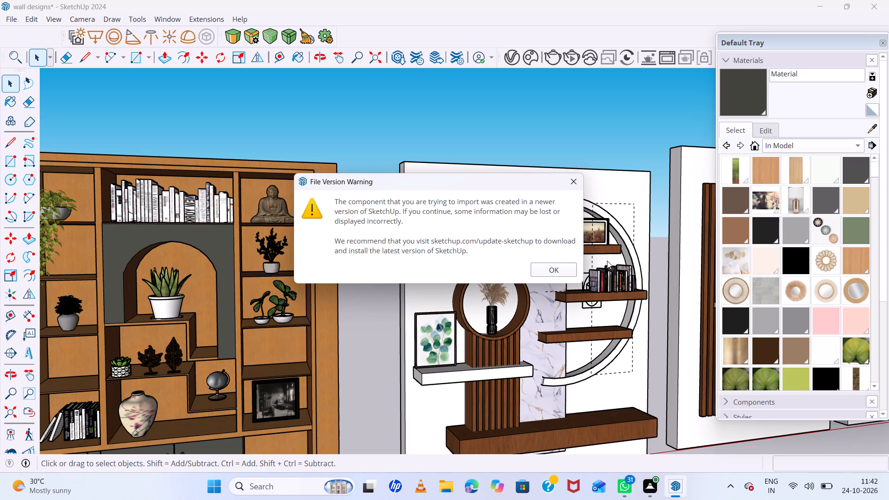
click(561, 271)
scroll(470, 255, down, 7)
scroll(410, 251, down, 14)
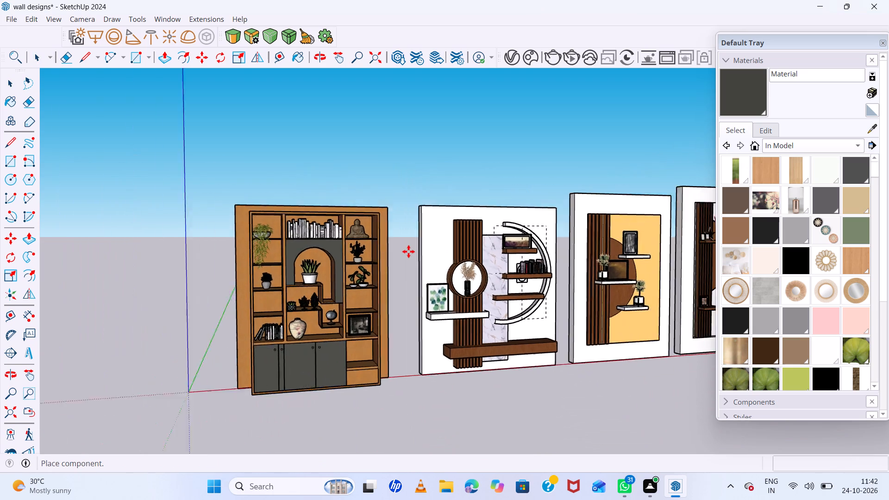
scroll(408, 251, down, 7)
middle_drag(435, 331, 357, 380)
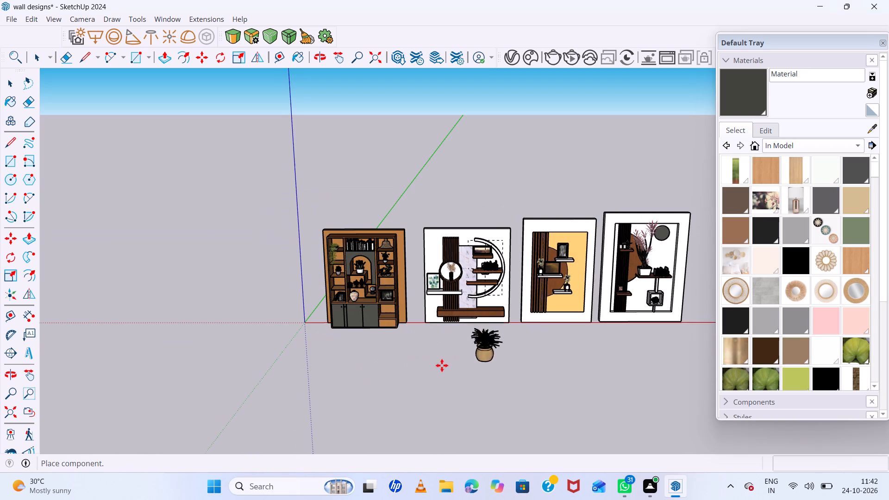
click(408, 379)
Scale the new potted plant down to about 0.72 along red and about 0.58 along blue.
scroll(474, 387, up, 13)
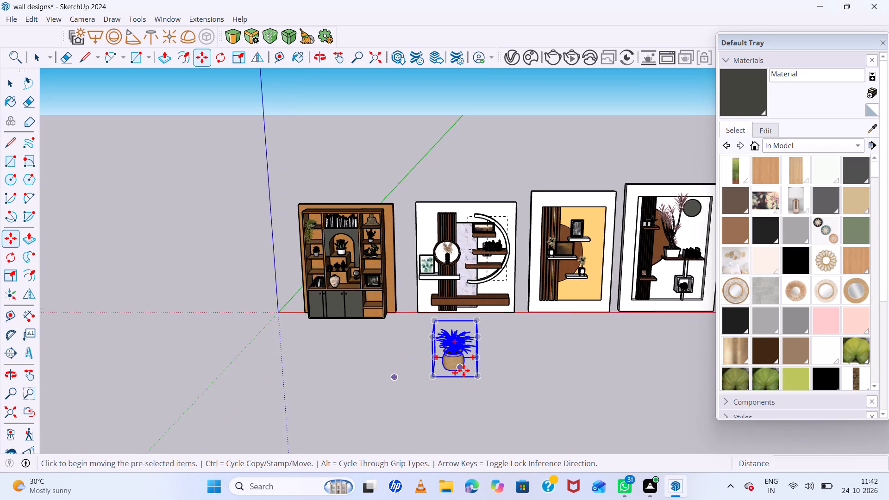
scroll(463, 370, up, 6)
middle_drag(476, 375, 483, 328)
middle_click(483, 328)
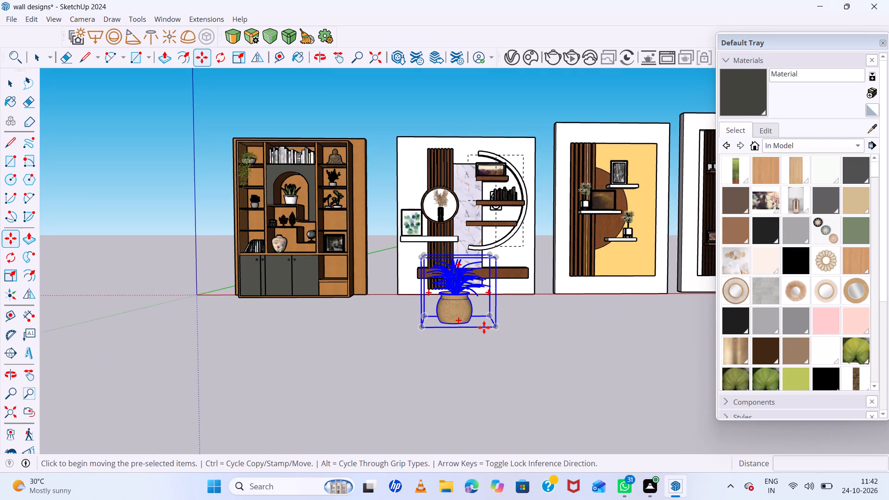
key(s)
scroll(423, 301, up, 14)
middle_drag(426, 281, 407, 286)
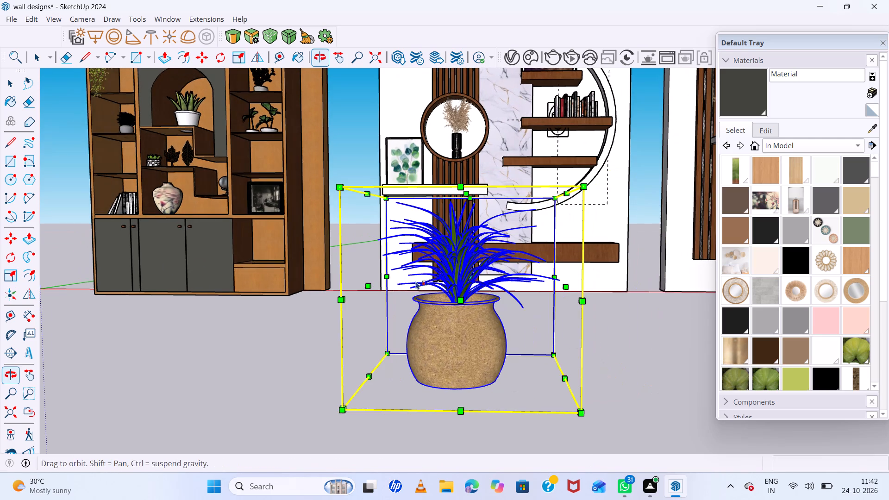
click(372, 285)
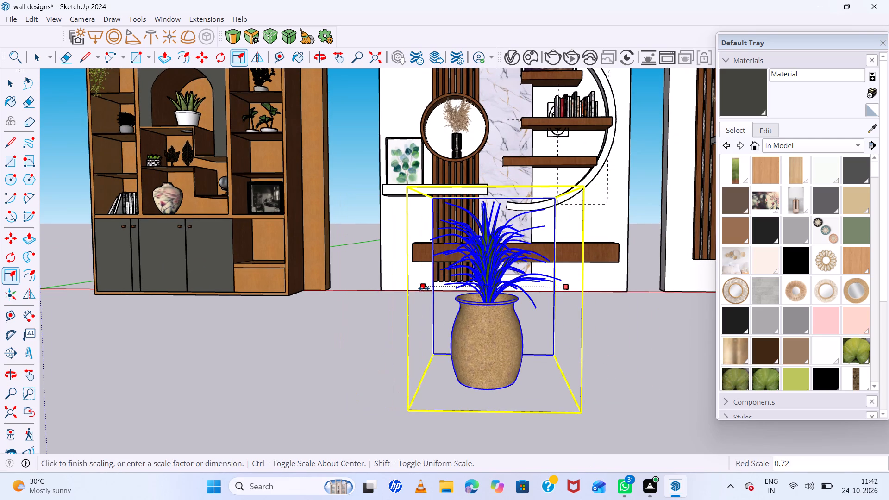
click(424, 288)
middle_drag(460, 235, 477, 286)
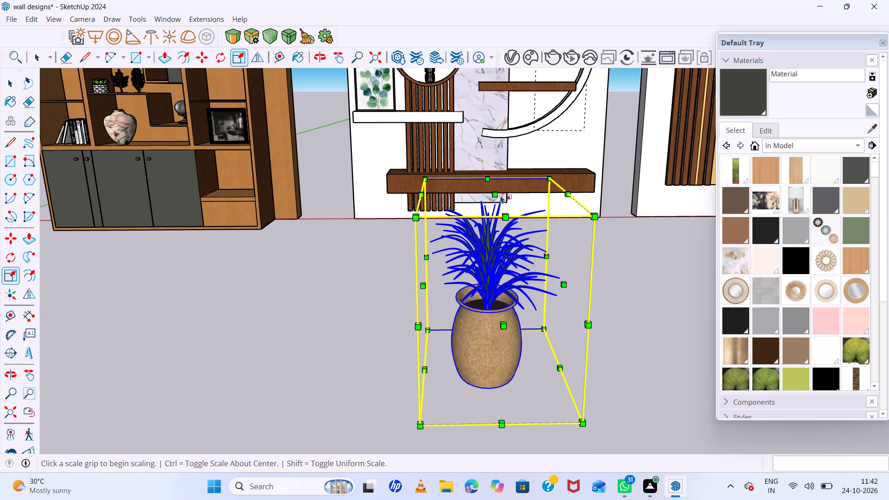
click(496, 193)
click(489, 272)
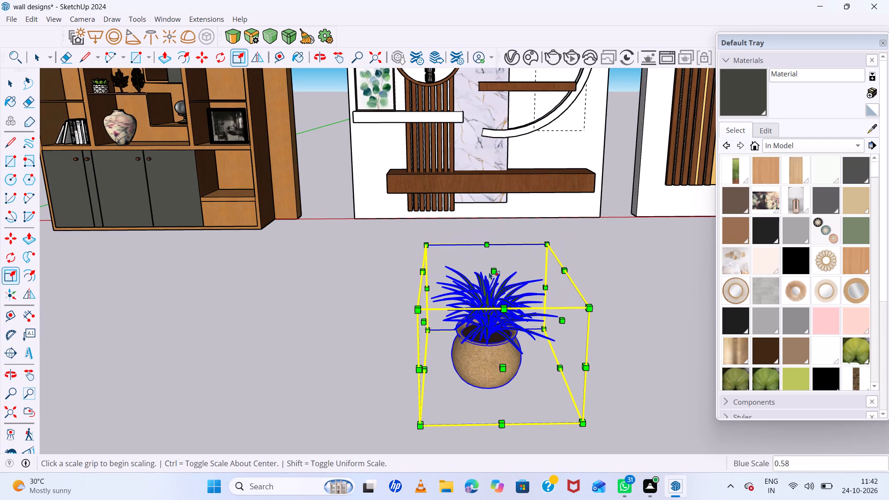
Scale the new potted plant down further along the green and red axes, ending with about 0.63 along red.
click(500, 371)
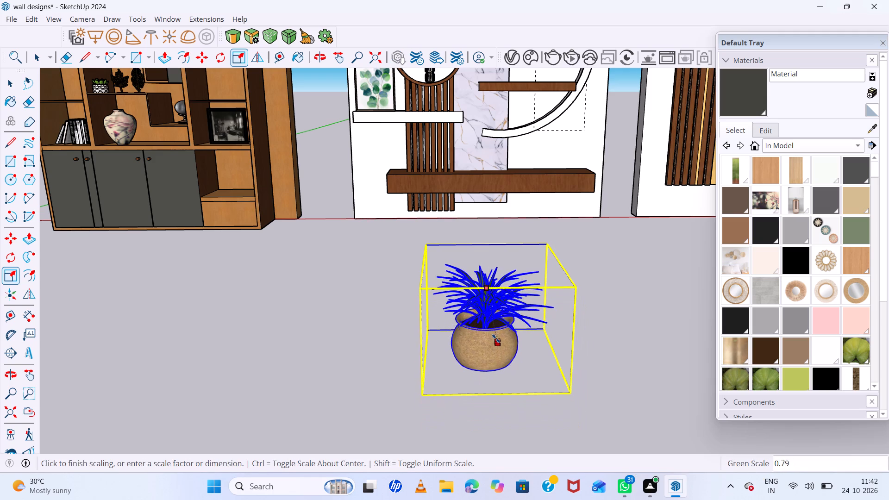
click(493, 331)
click(553, 305)
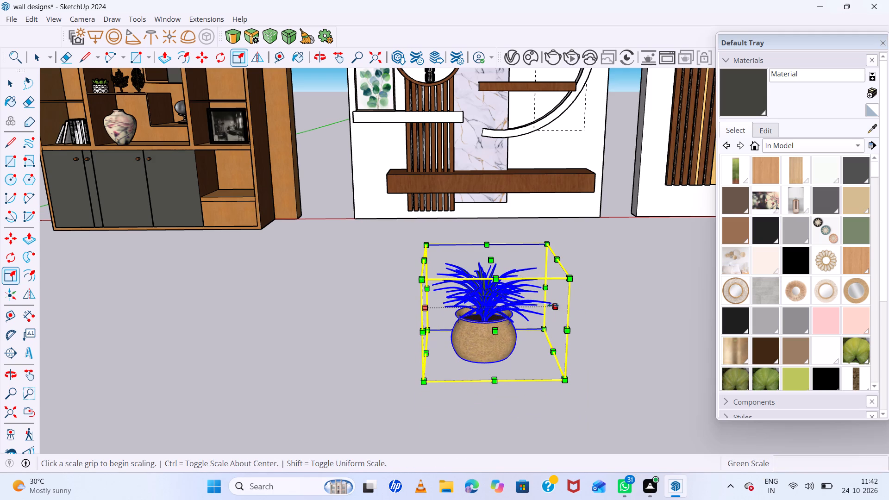
click(513, 310)
middle_drag(468, 326, 579, 341)
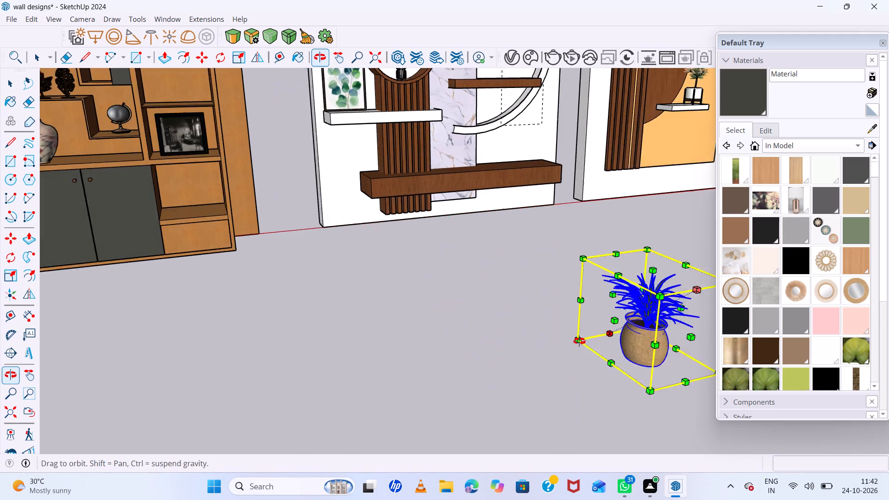
middle_drag(579, 341, 582, 341)
scroll(531, 299, down, 6)
scroll(651, 318, up, 5)
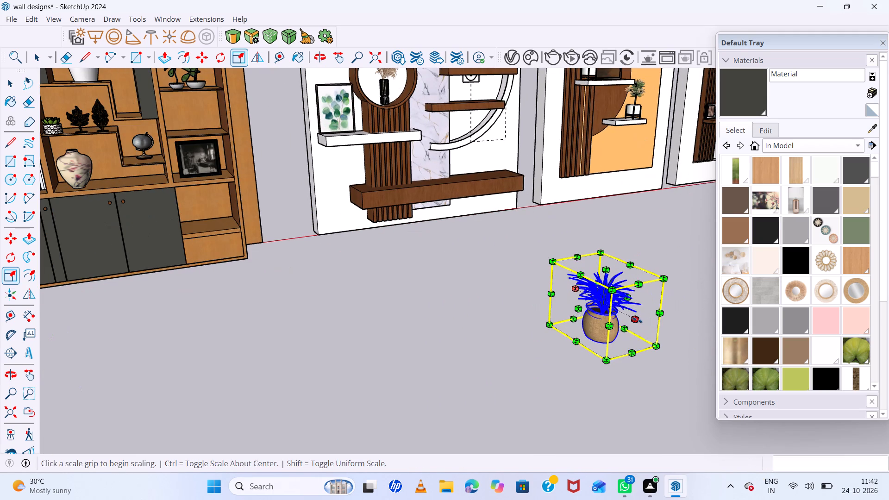
click(637, 320)
click(606, 300)
scroll(602, 299, up, 5)
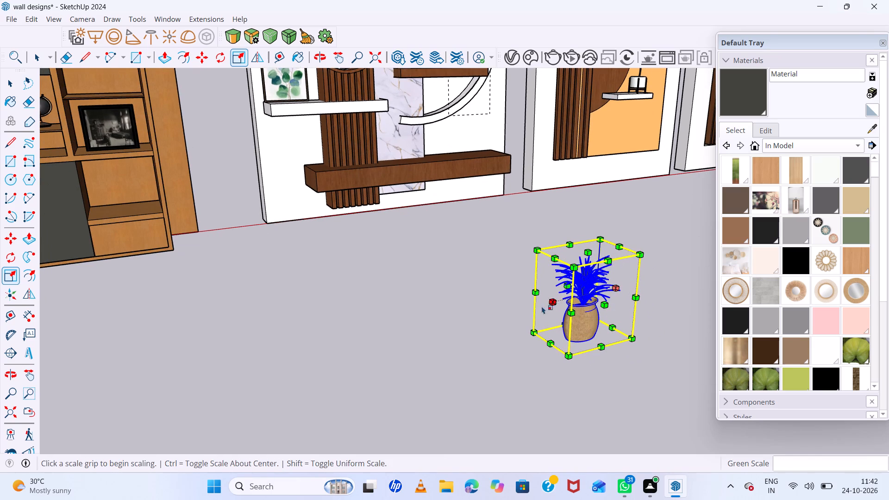
click(551, 300)
click(577, 294)
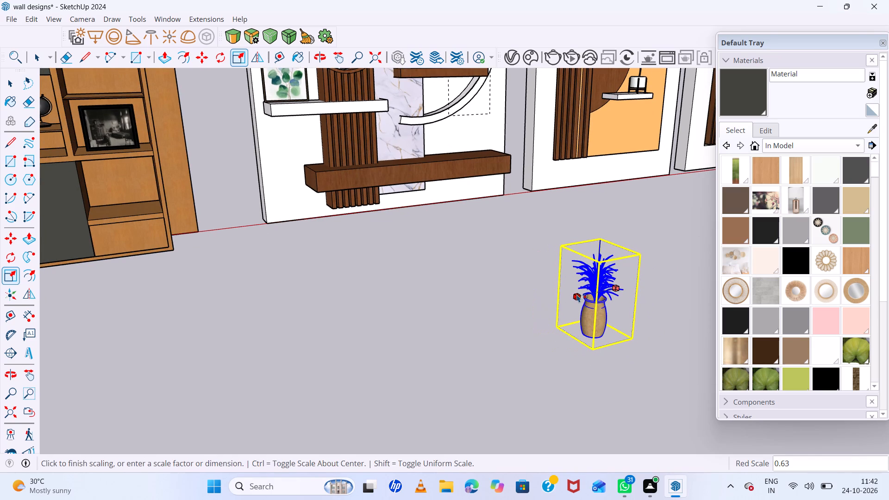
Reduce the potted plant's height along blue, then shrink it again along the green axis.
scroll(601, 247, up, 6)
click(598, 255)
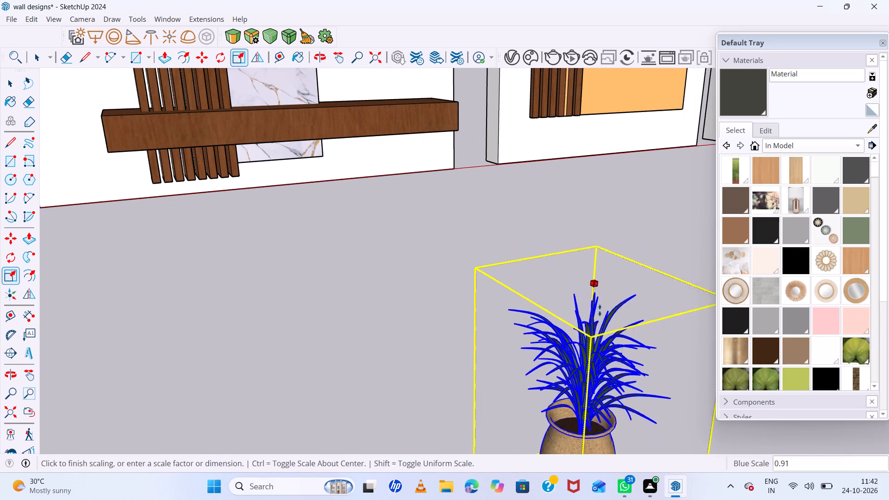
scroll(599, 312, down, 7)
click(596, 327)
scroll(603, 348, up, 5)
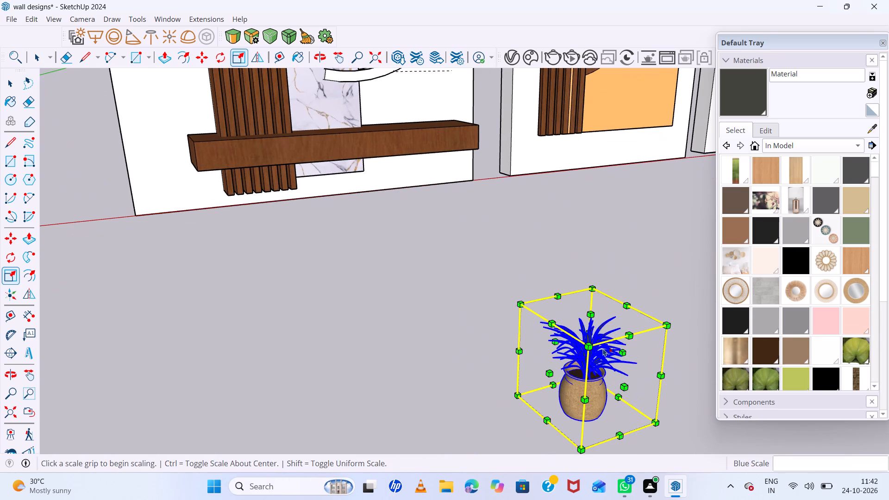
click(625, 387)
click(607, 361)
scroll(605, 354, up, 12)
scroll(513, 297, down, 6)
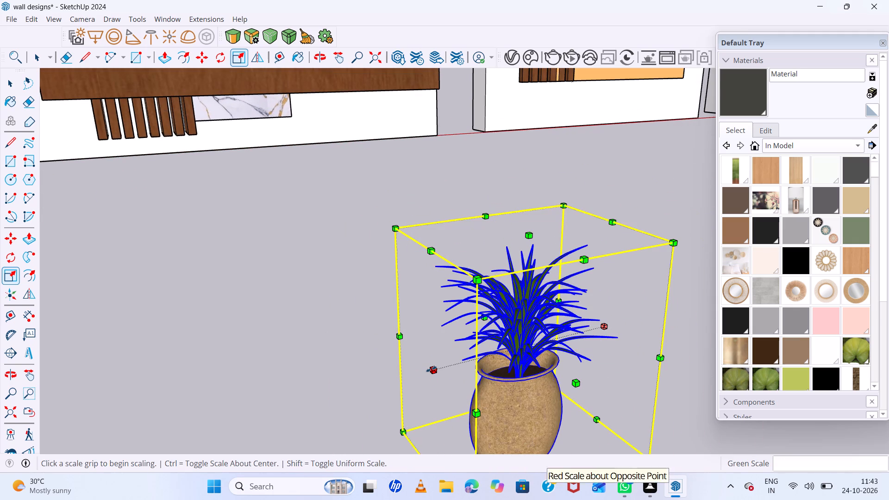
Scale the potted plant down once more along red and blue for a compact, rounded pot shape.
click(431, 369)
click(494, 365)
click(560, 232)
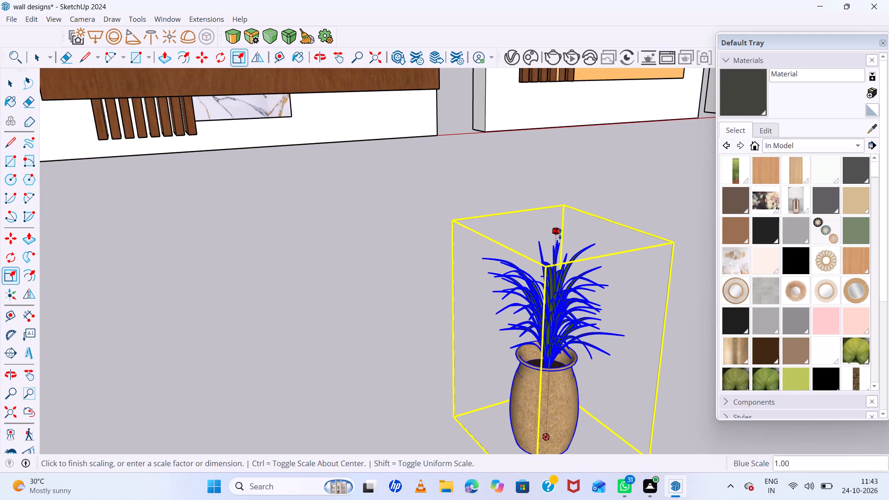
scroll(555, 302, down, 4)
click(555, 302)
scroll(565, 340, up, 8)
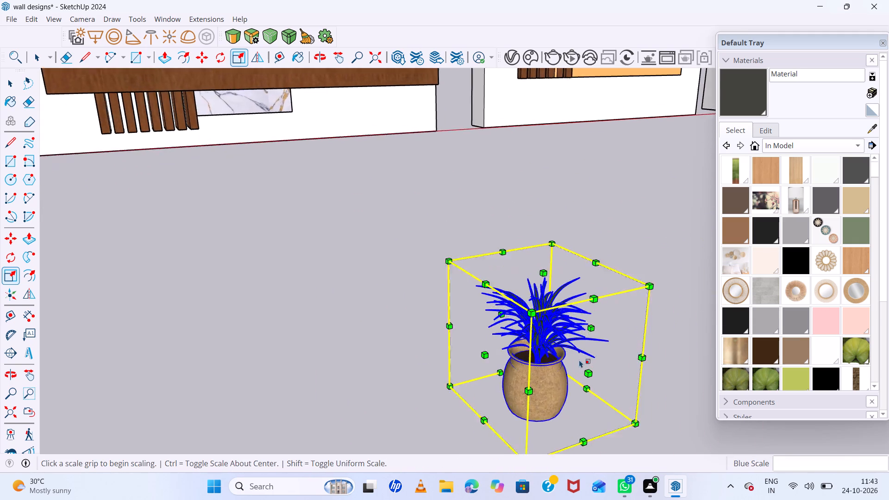
scroll(579, 360, up, 2)
scroll(486, 304, down, 4)
middle_drag(542, 339, 633, 303)
middle_drag(631, 299, 626, 287)
middle_click(618, 271)
middle_drag(614, 266, 601, 250)
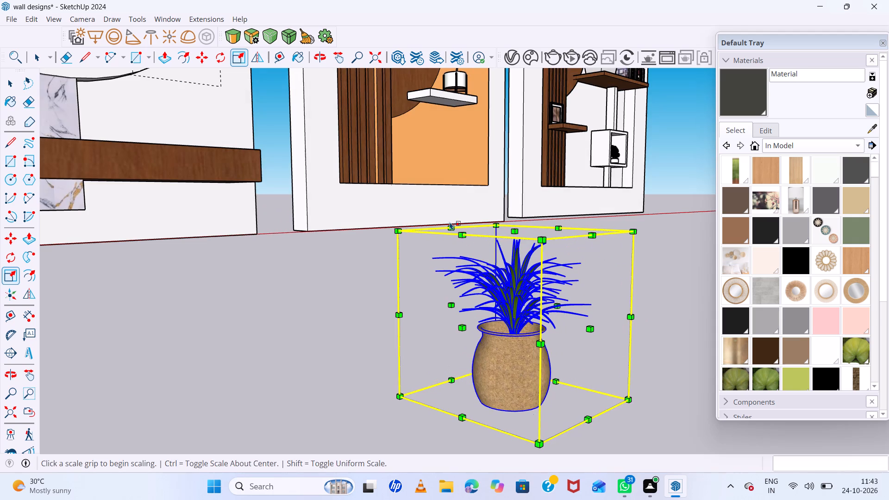
key(space)
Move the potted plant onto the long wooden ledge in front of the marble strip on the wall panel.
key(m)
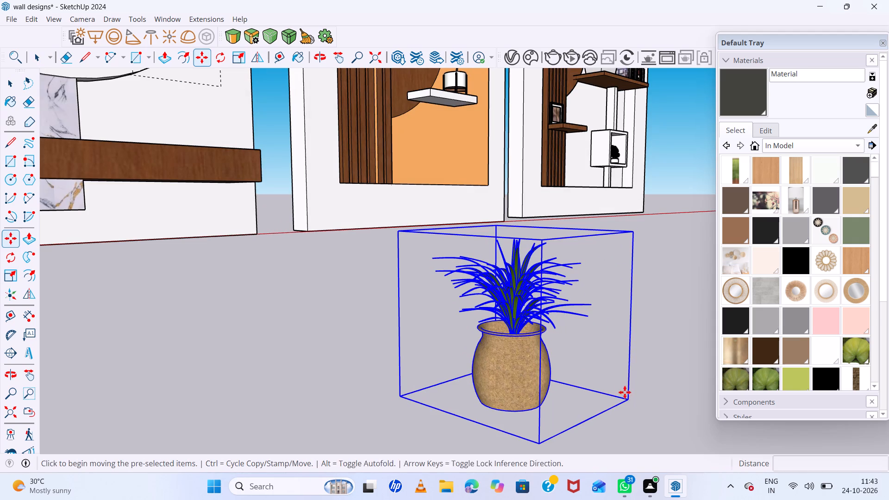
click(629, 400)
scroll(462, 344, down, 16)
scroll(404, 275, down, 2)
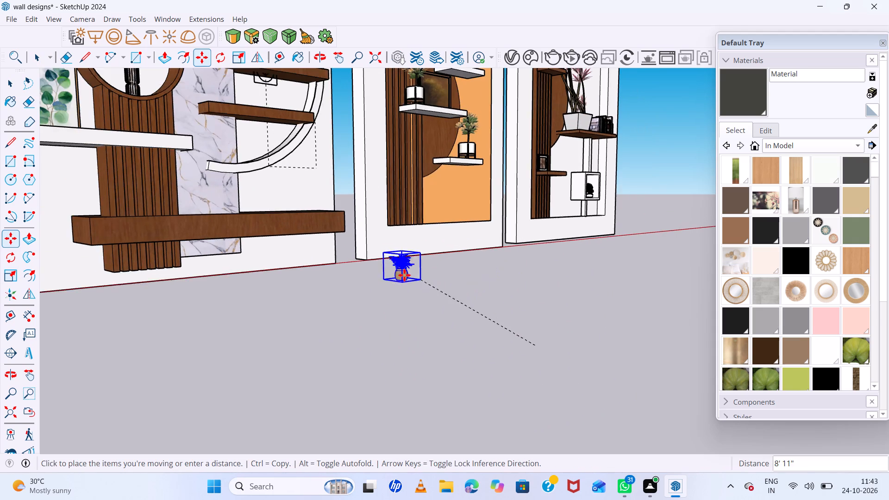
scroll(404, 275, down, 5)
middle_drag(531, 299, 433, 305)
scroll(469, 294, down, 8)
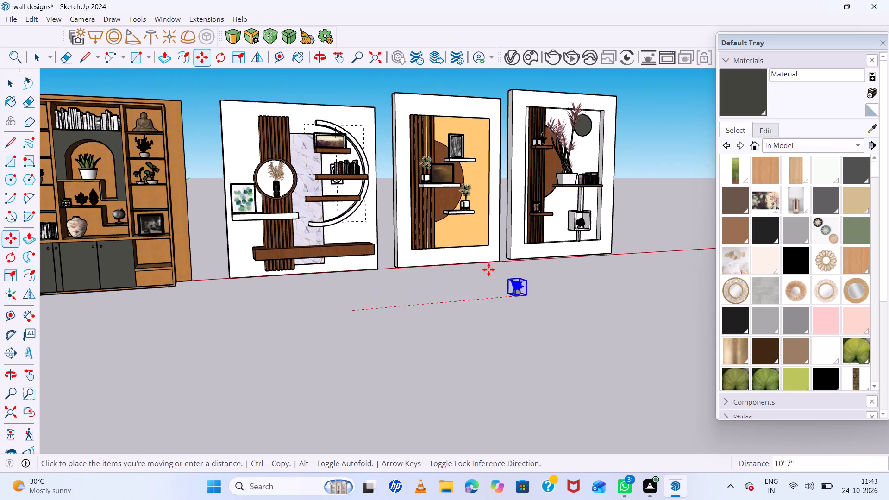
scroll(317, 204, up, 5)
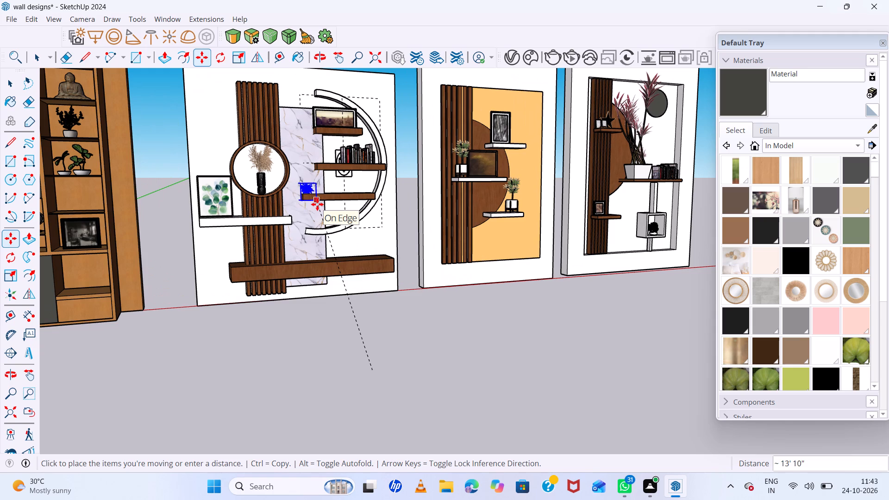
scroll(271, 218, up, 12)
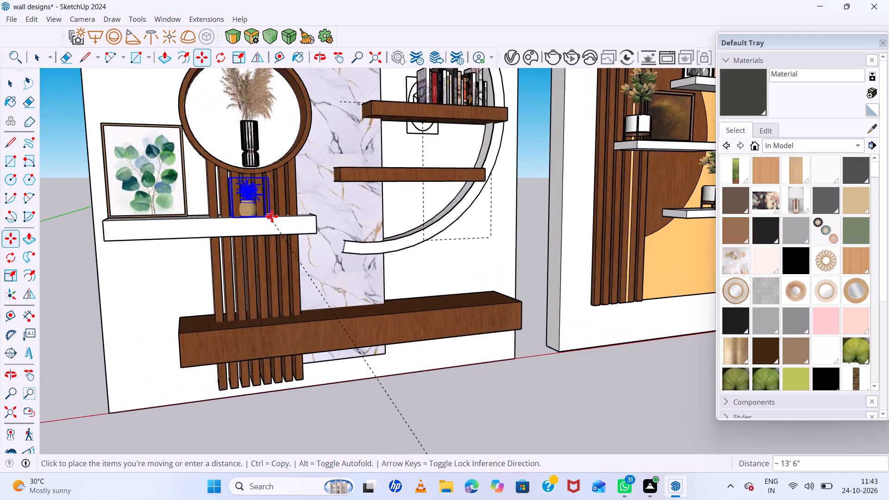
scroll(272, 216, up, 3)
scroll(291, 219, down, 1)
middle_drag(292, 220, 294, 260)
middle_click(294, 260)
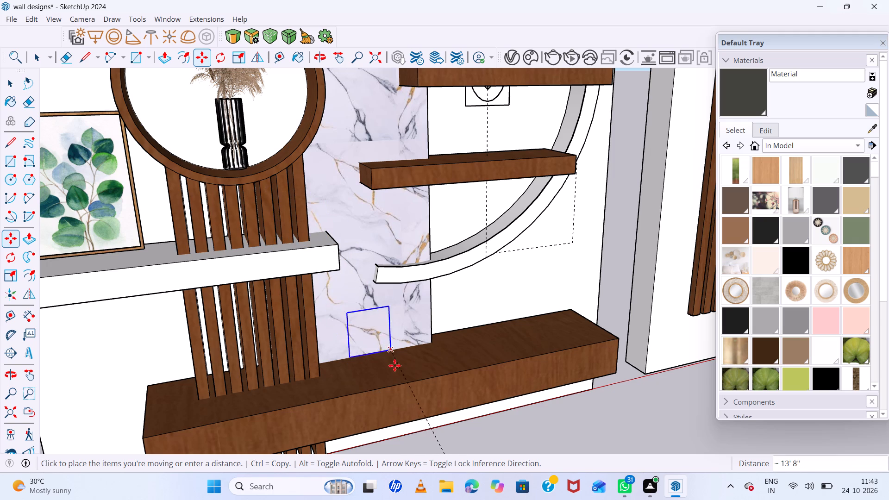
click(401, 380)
Move the potted plant into the bookcase's outer column, onto the empty shelf between the grey-potted plant and the books.
scroll(388, 374, up, 12)
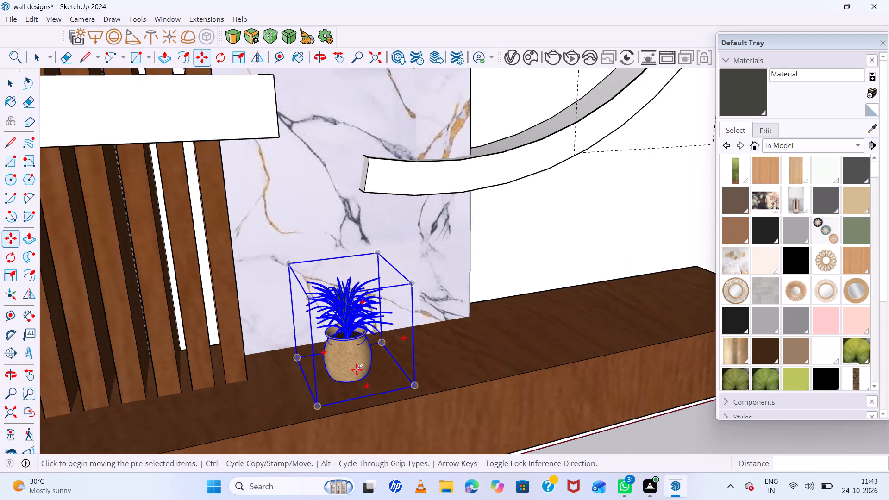
scroll(357, 369, up, 3)
middle_drag(333, 356, 481, 357)
scroll(467, 312, down, 15)
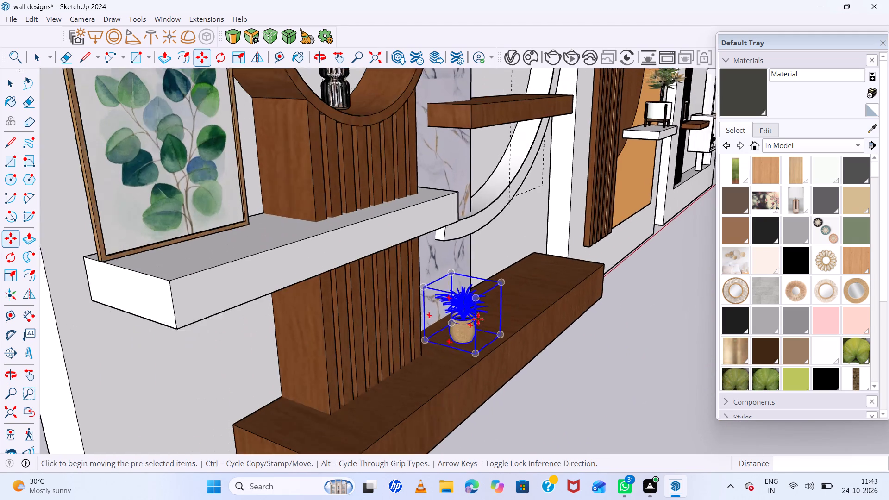
scroll(474, 349, up, 6)
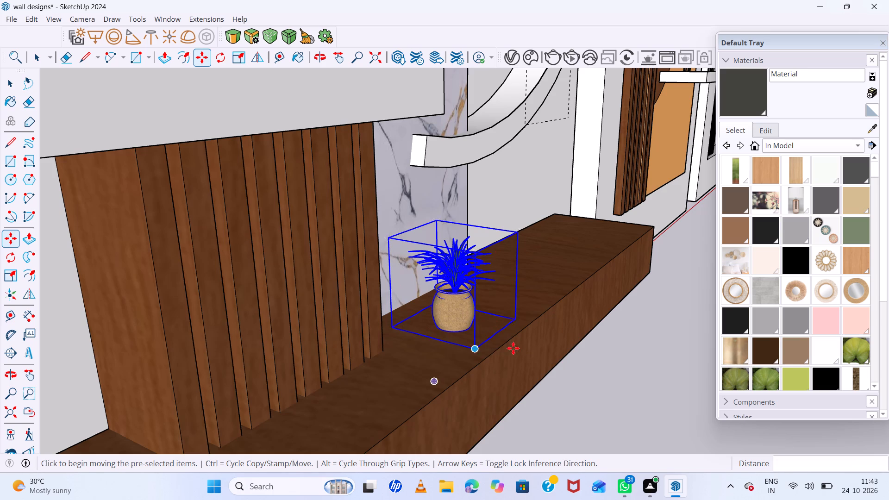
click(476, 350)
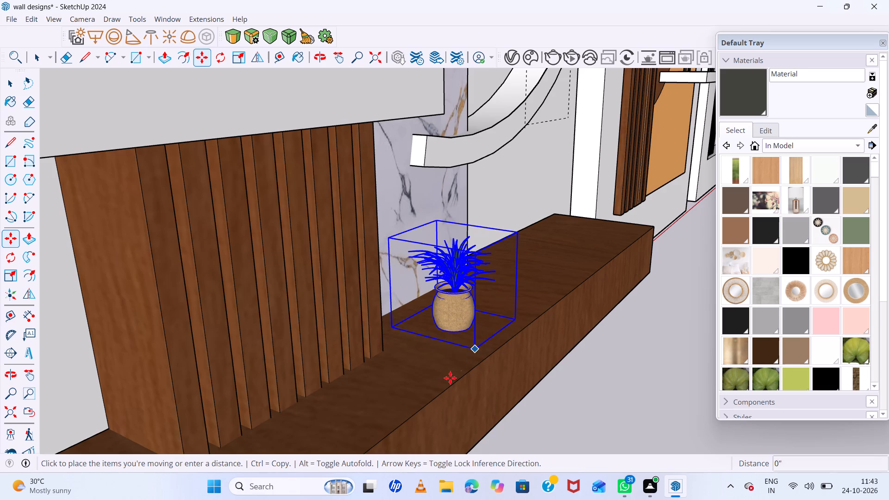
scroll(437, 398, down, 20)
scroll(437, 398, down, 1)
scroll(469, 370, down, 7)
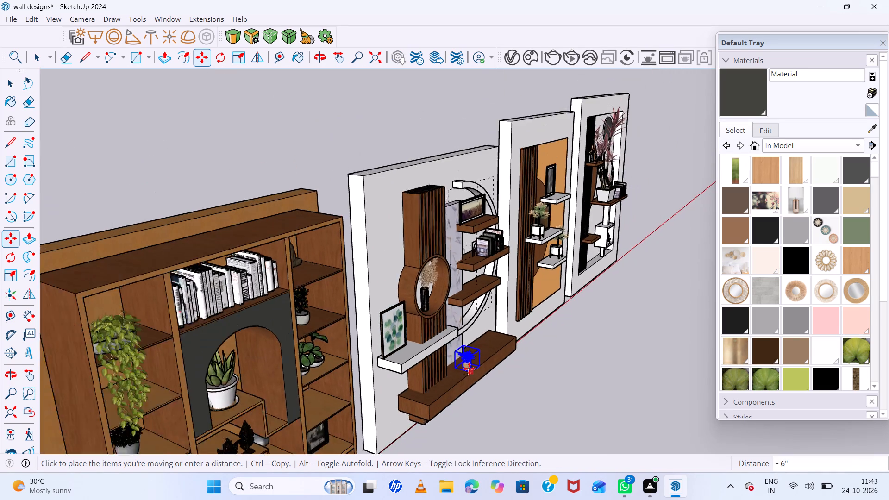
scroll(469, 369, down, 7)
scroll(349, 411, up, 8)
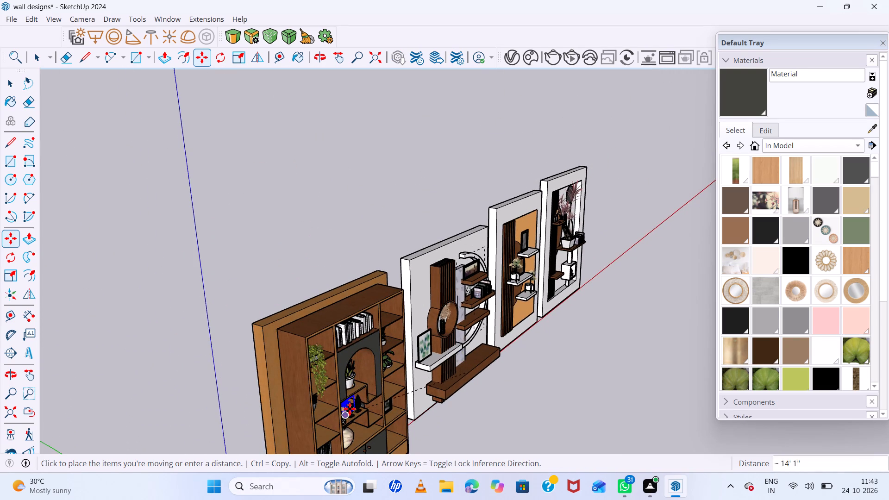
scroll(350, 408, down, 15)
scroll(347, 437, up, 6)
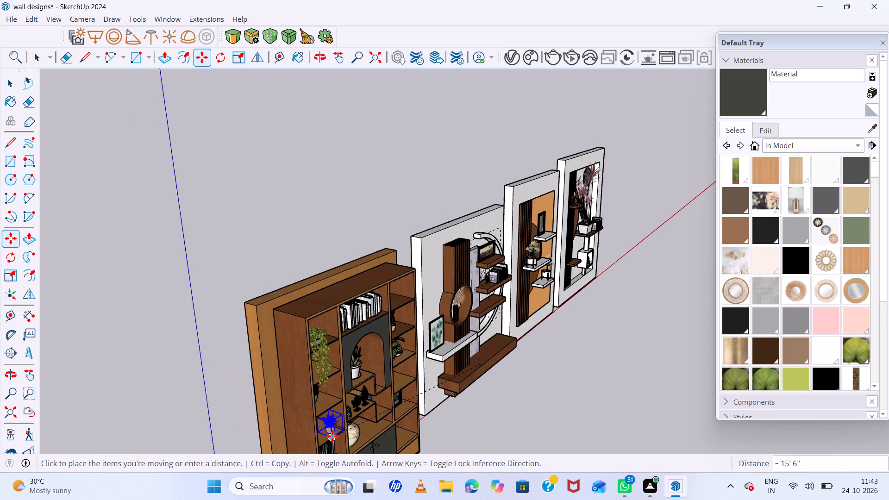
scroll(332, 436, up, 13)
middle_drag(335, 418, 287, 313)
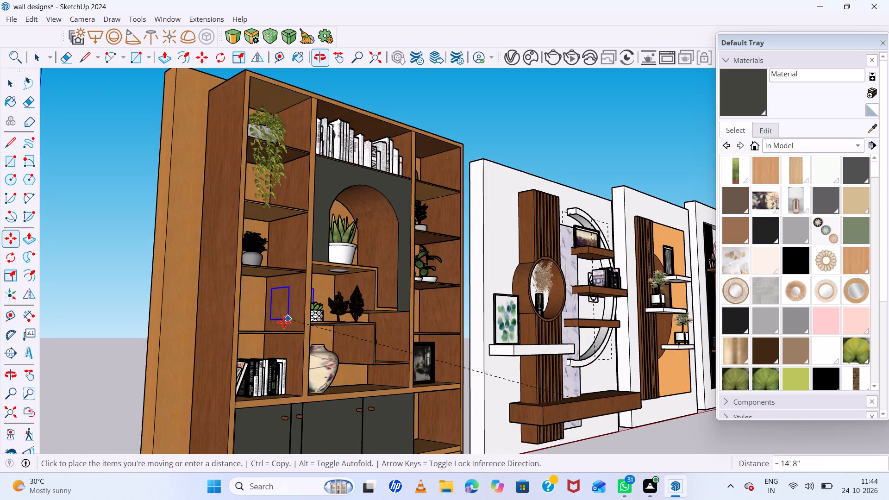
scroll(273, 319, up, 10)
middle_drag(303, 338, 284, 358)
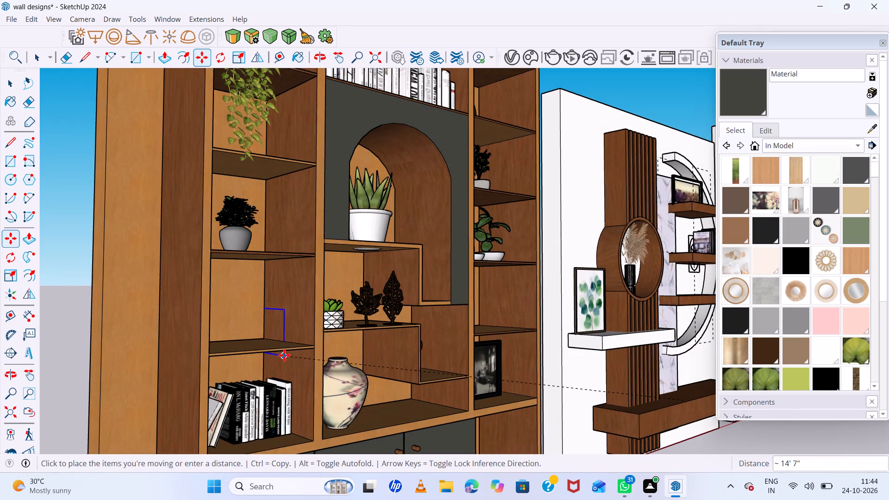
scroll(271, 328, up, 6)
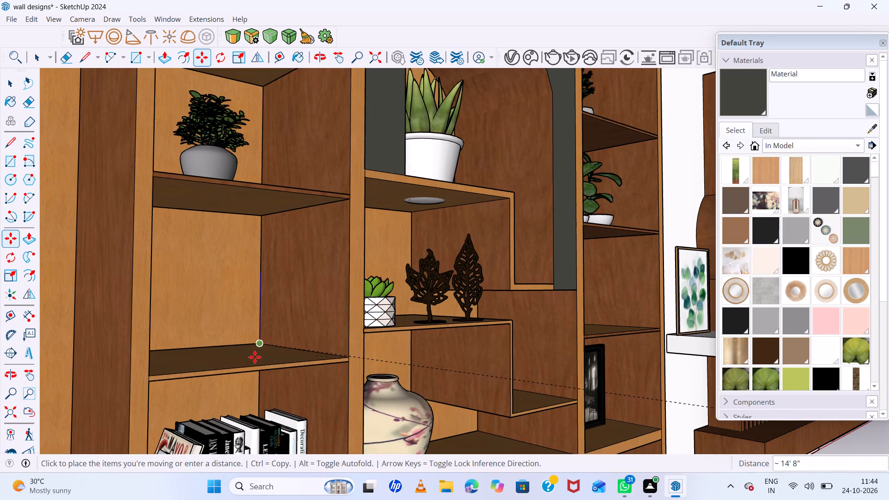
click(210, 359)
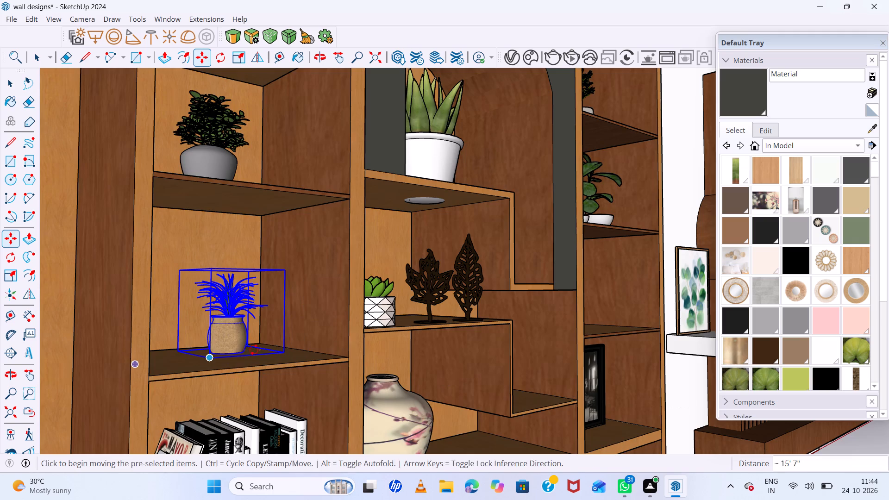
Shift the potted plant a few inches across its bookcase shelf to adjust its position above the books.
scroll(254, 350, up, 13)
middle_drag(319, 364, 261, 396)
scroll(276, 360, down, 7)
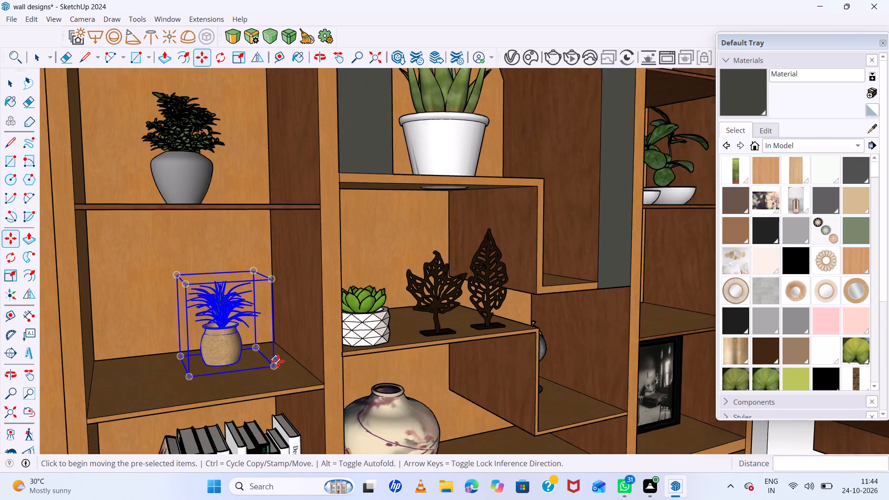
click(273, 367)
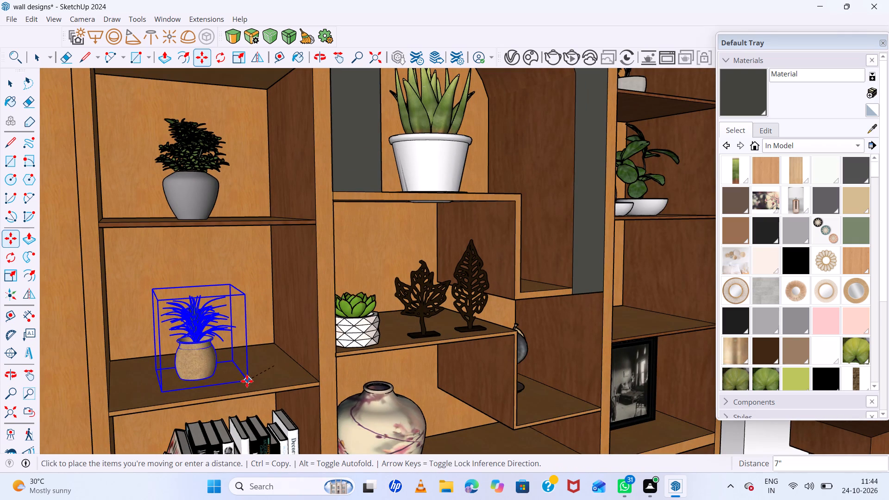
click(253, 374)
Examine the potted plant's size and placement on the bookcase shelf from several viewing angles.
scroll(305, 371, up, 6)
scroll(310, 369, down, 4)
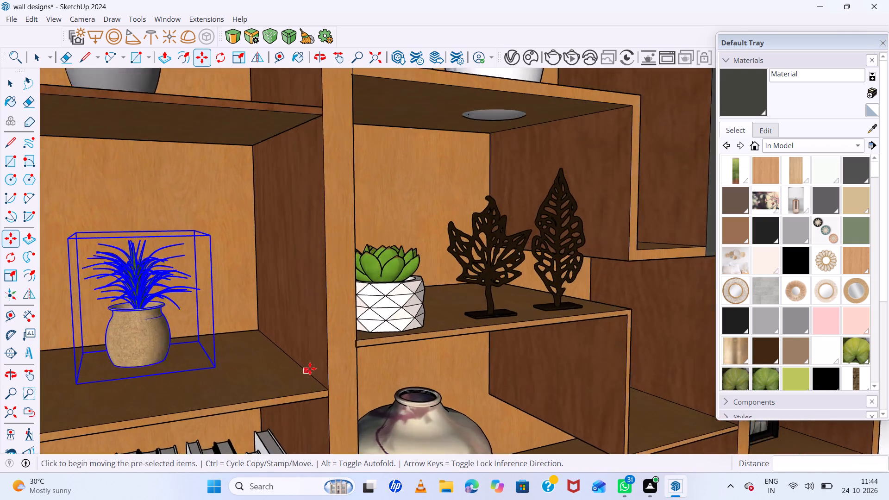
scroll(310, 369, down, 3)
scroll(443, 390, down, 14)
middle_drag(487, 443, 451, 439)
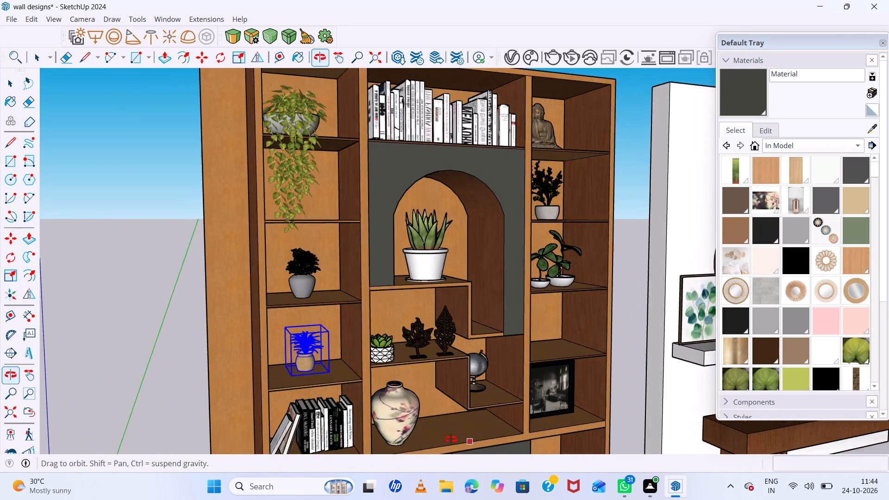
middle_drag(451, 439, 426, 443)
middle_drag(426, 440, 418, 394)
middle_click(418, 394)
middle_click(418, 394)
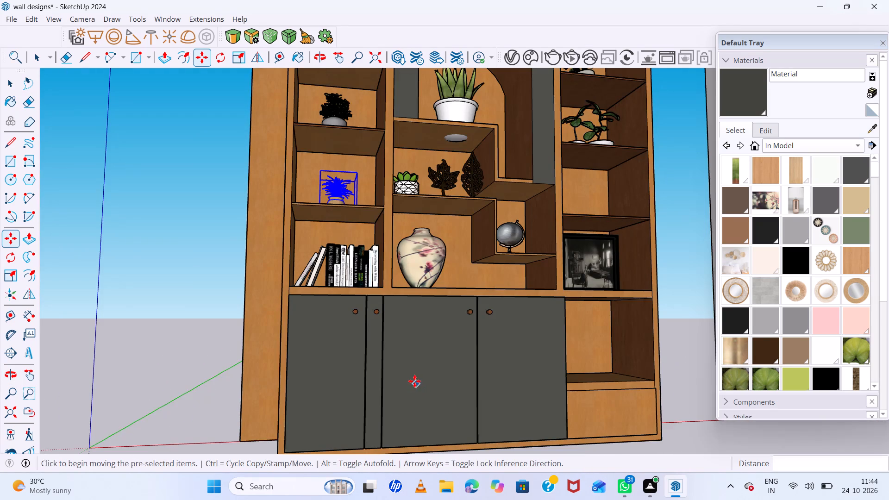
scroll(414, 381, down, 7)
scroll(335, 222, up, 20)
scroll(335, 222, up, 3)
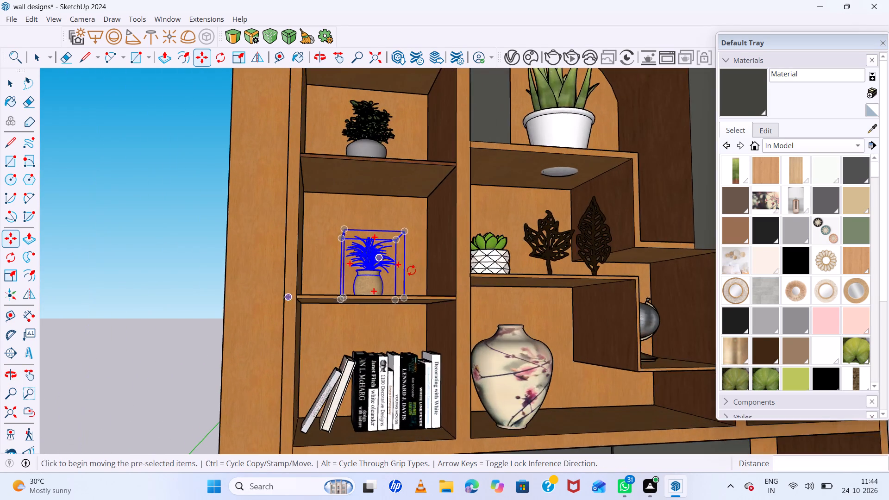
Move the potted plant about 4 inches forward on its bookcase shelf above the leaning books, and deselect it.
scroll(411, 270, up, 15)
middle_drag(413, 292, 407, 348)
middle_click(407, 348)
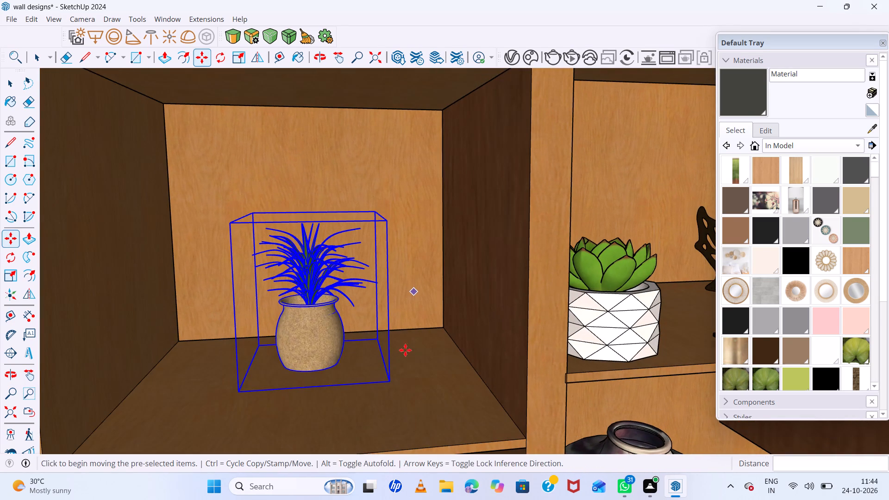
click(392, 379)
click(392, 405)
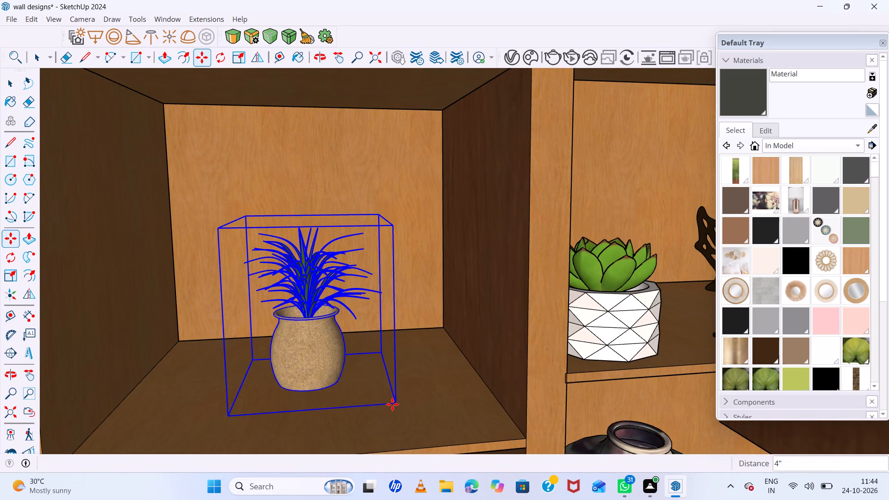
scroll(395, 394, down, 20)
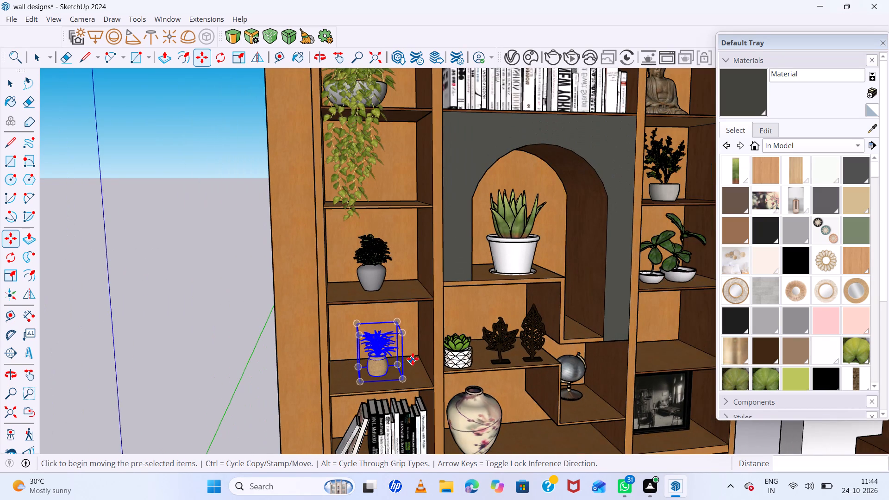
key(space)
click(210, 271)
Examine the decorated bookcase up close and as a whole beside the neighbouring wall panel.
scroll(353, 329, up, 9)
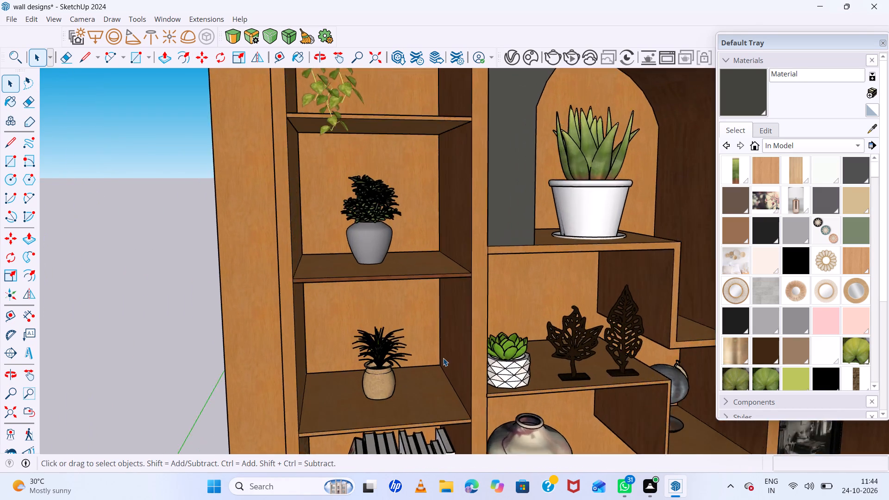
scroll(443, 358, up, 4)
middle_drag(454, 362, 347, 314)
scroll(347, 314, down, 14)
scroll(361, 307, down, 16)
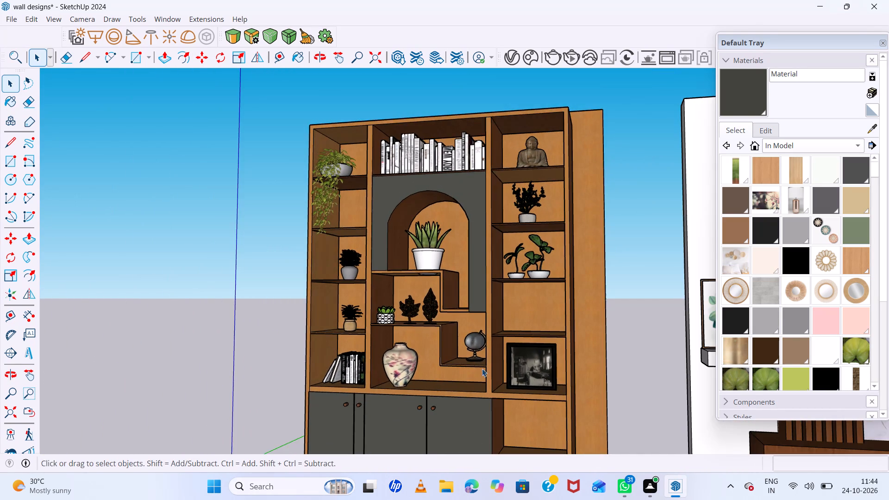
middle_drag(485, 374, 551, 409)
middle_click(551, 409)
middle_click(551, 409)
scroll(444, 324, down, 7)
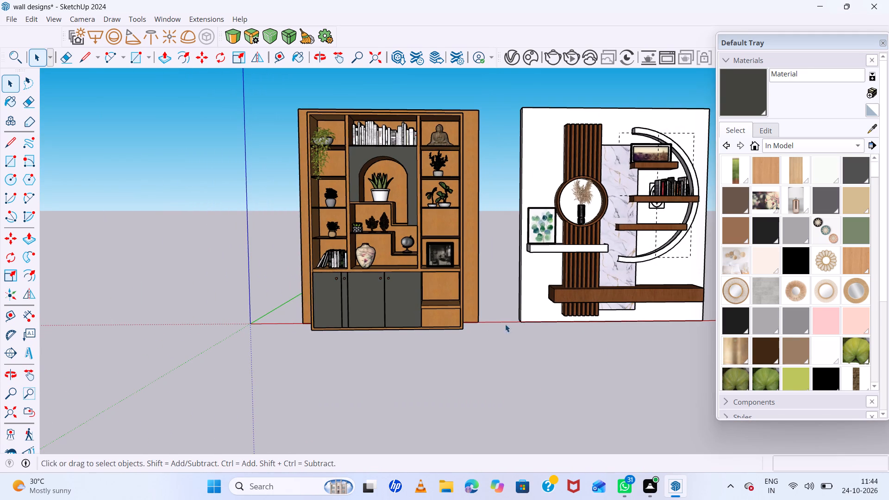
Search 3D Warehouse for books.
click(166, 20)
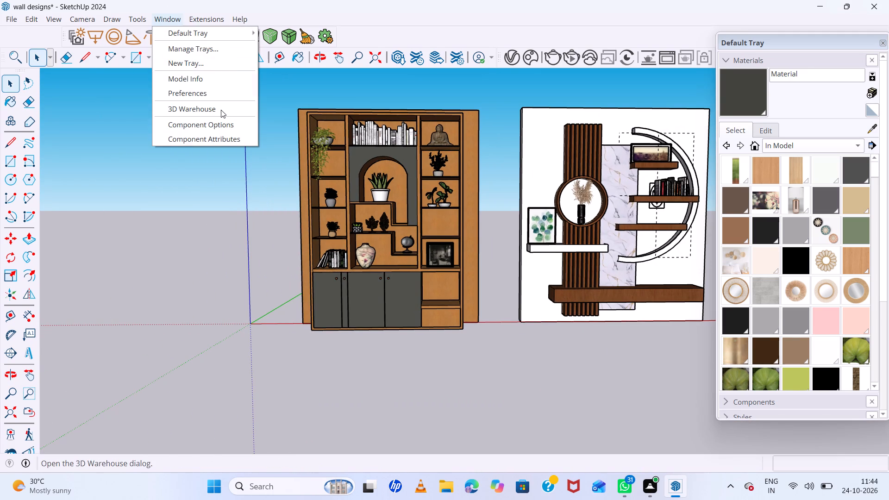
click(222, 112)
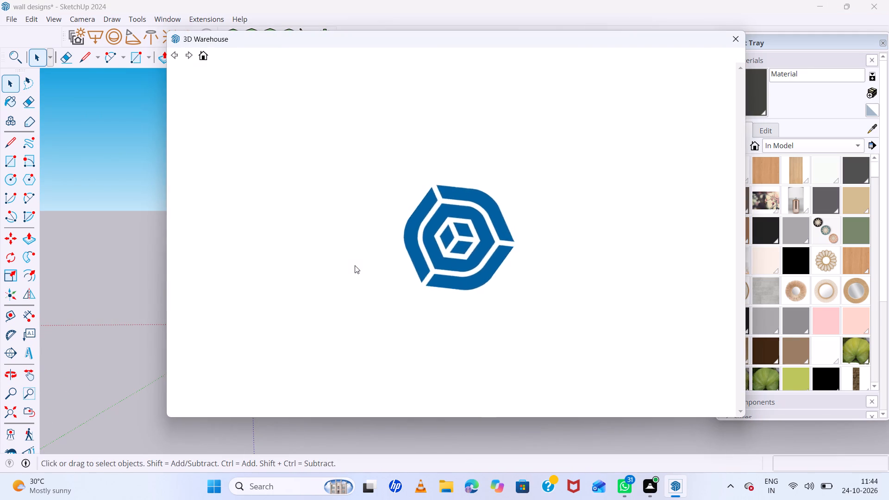
click(417, 77)
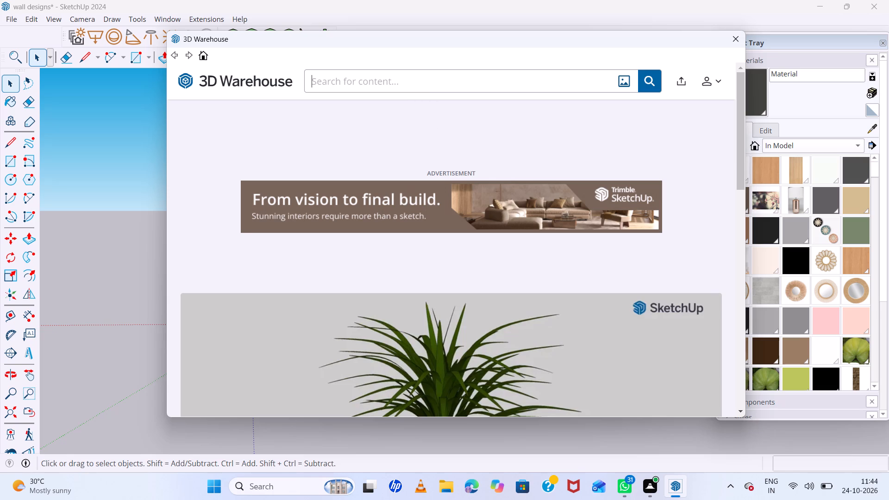
text(books)
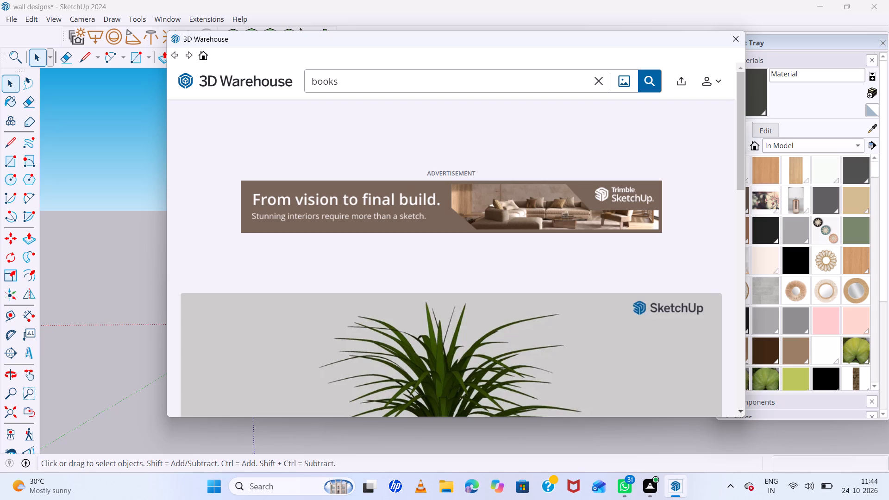
key(Return)
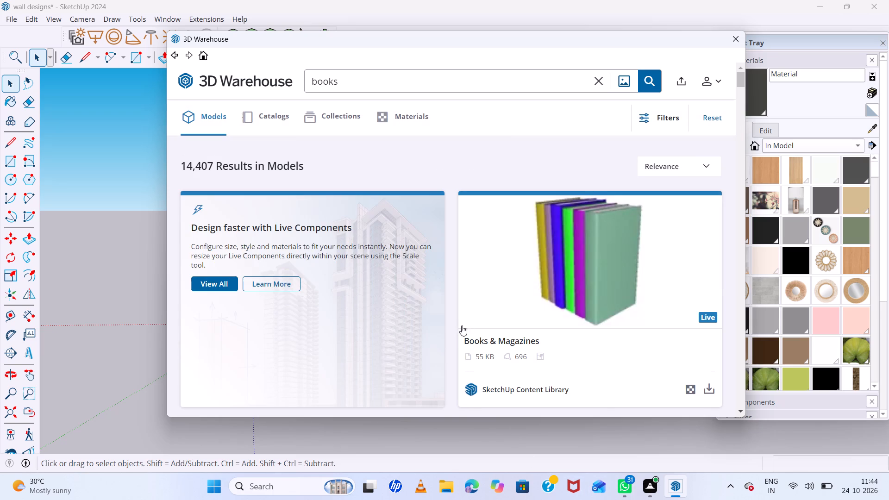
Browse the book models in the search results for a decorative set suited to the bookcase.
scroll(470, 310, down, 13)
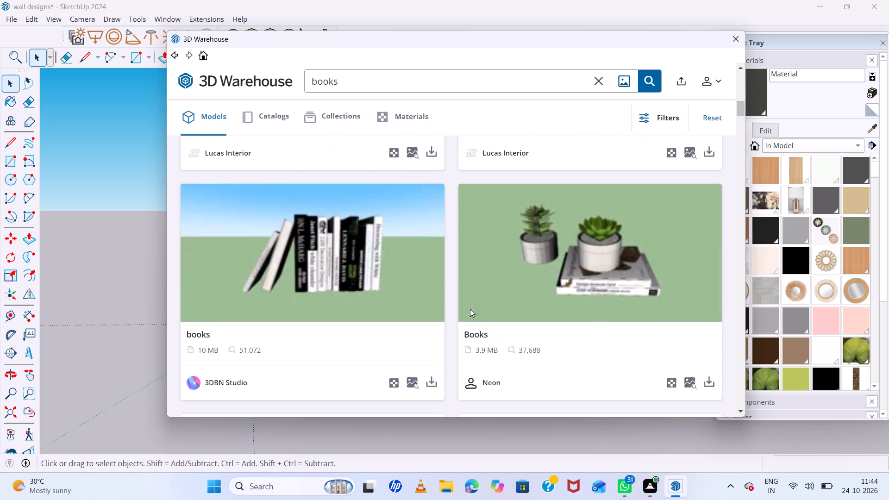
scroll(470, 309, down, 10)
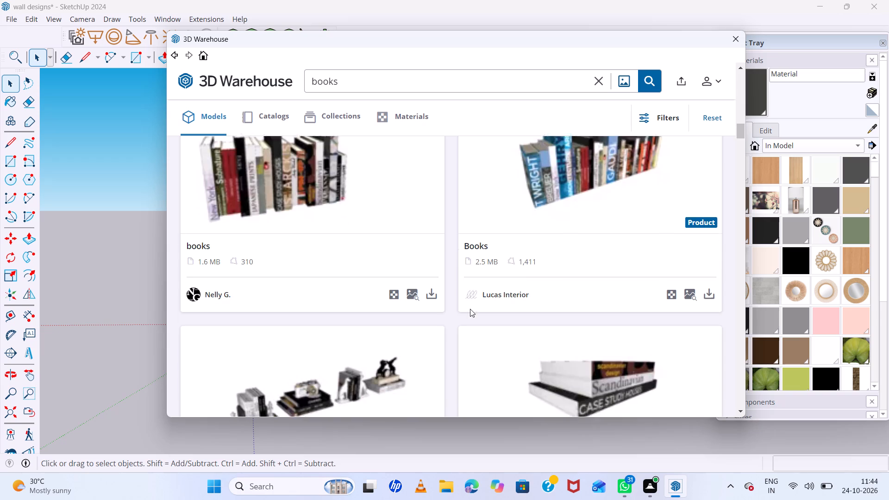
scroll(470, 309, down, 7)
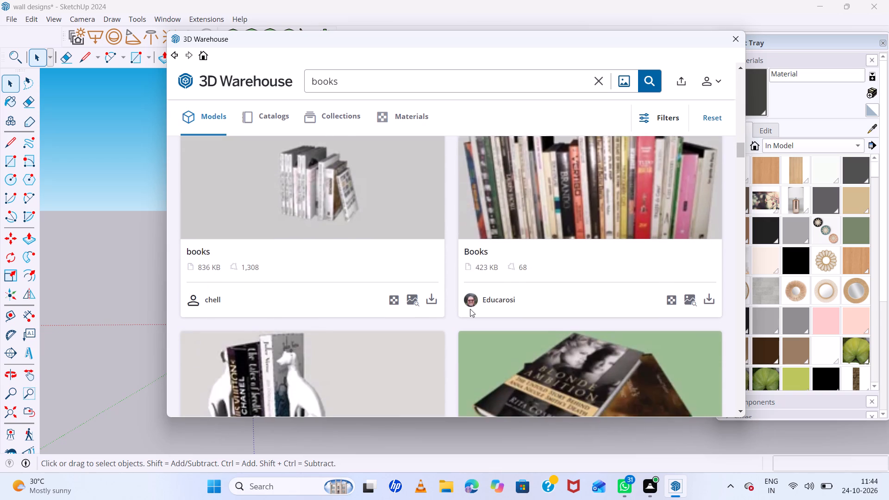
scroll(470, 309, down, 6)
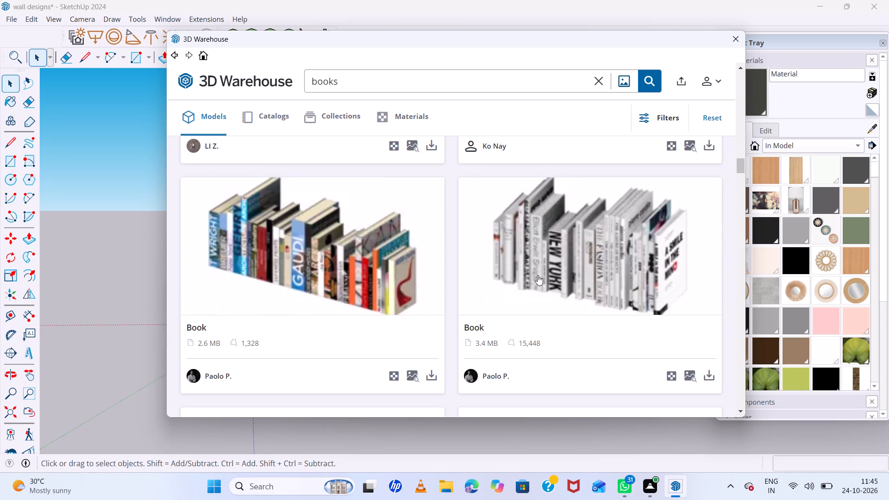
scroll(553, 266, down, 4)
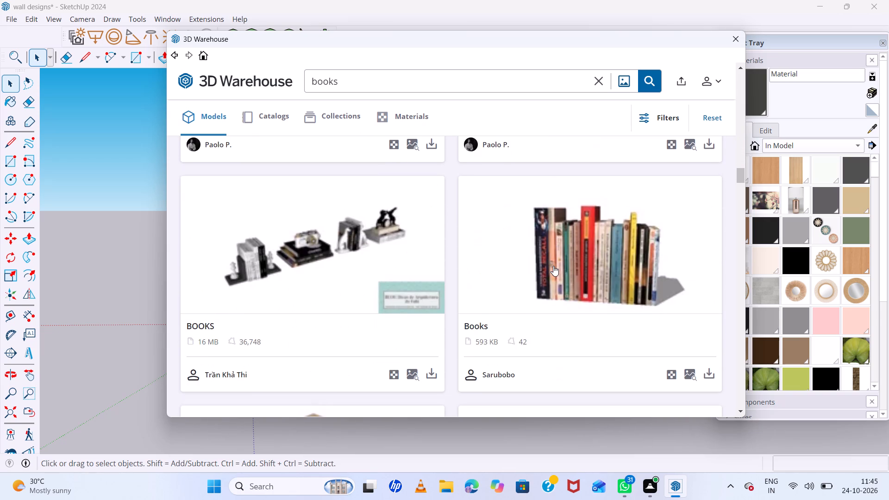
scroll(553, 266, down, 5)
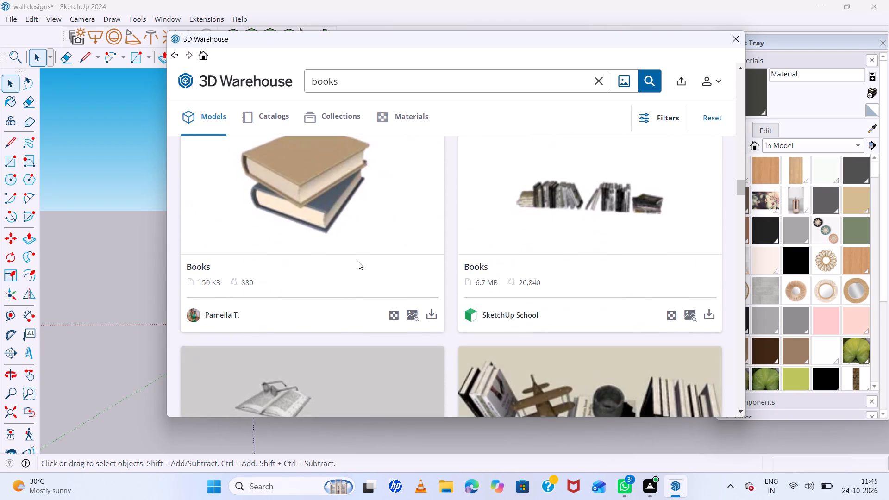
scroll(336, 220, down, 3)
scroll(564, 284, down, 4)
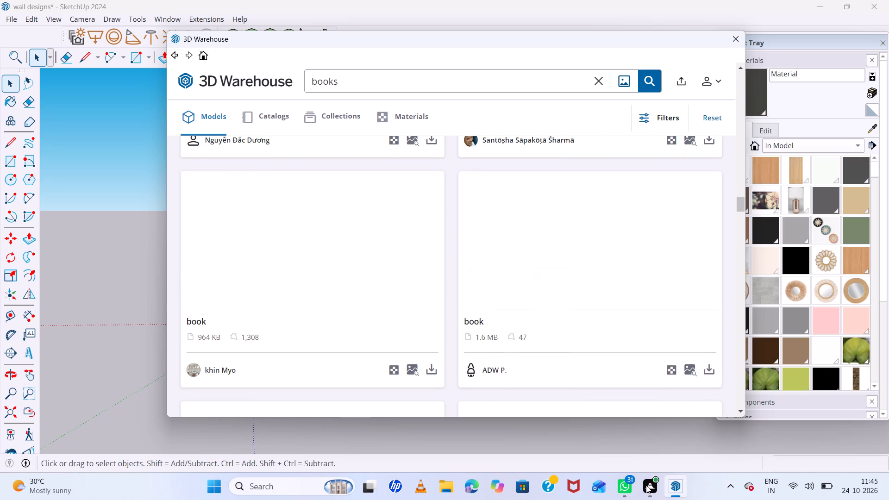
scroll(472, 280, down, 2)
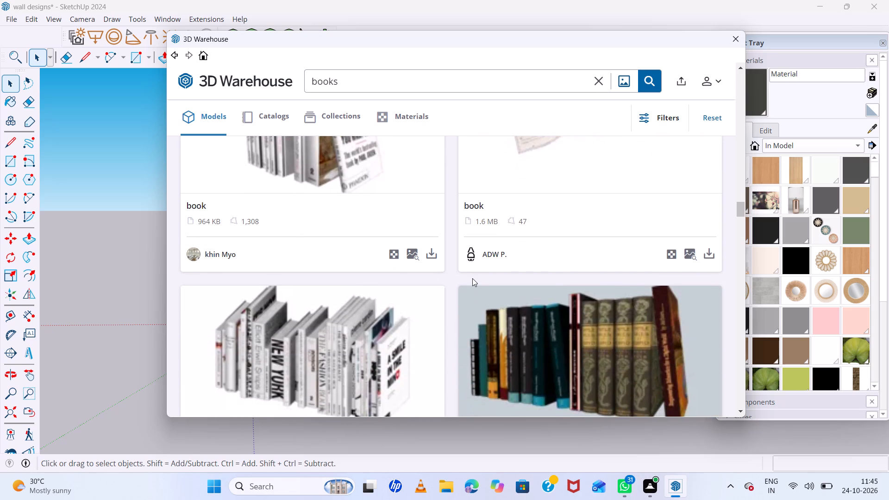
scroll(472, 278, down, 6)
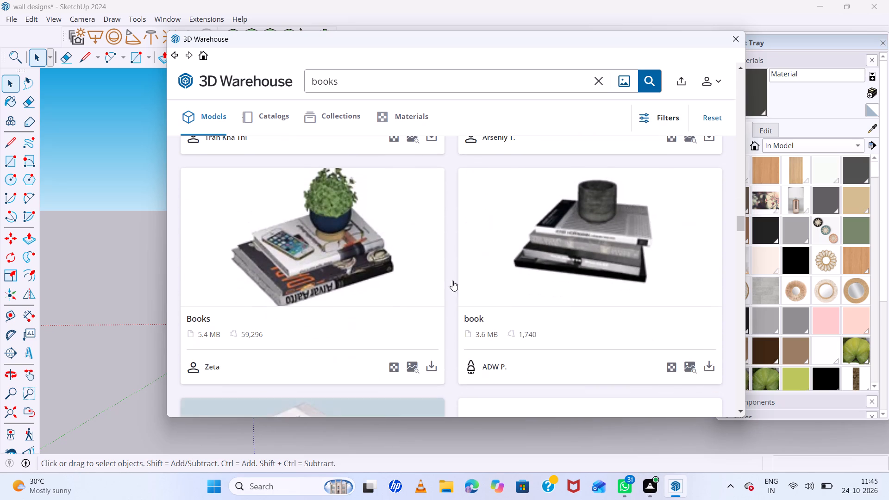
Load the 5.4 MB Books model, a book stack topped with a phone and a blue-potted plant, directly into the model.
click(359, 274)
scroll(516, 291, down, 3)
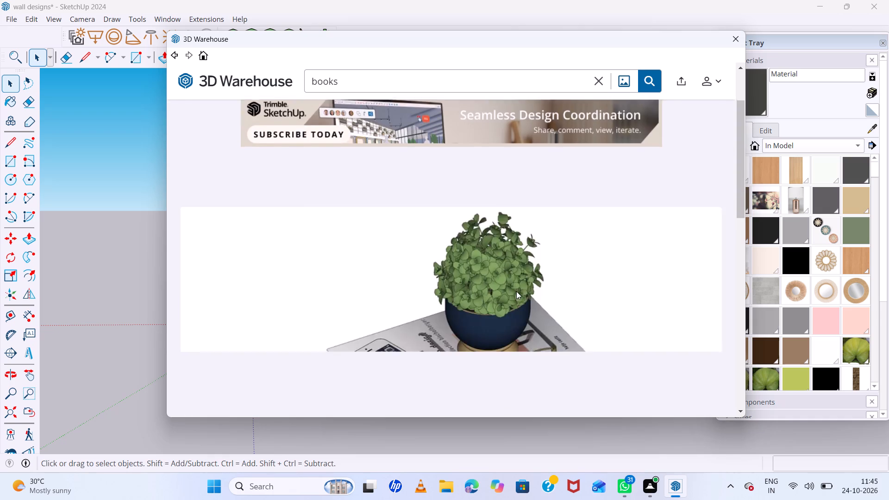
scroll(516, 291, down, 6)
click(613, 216)
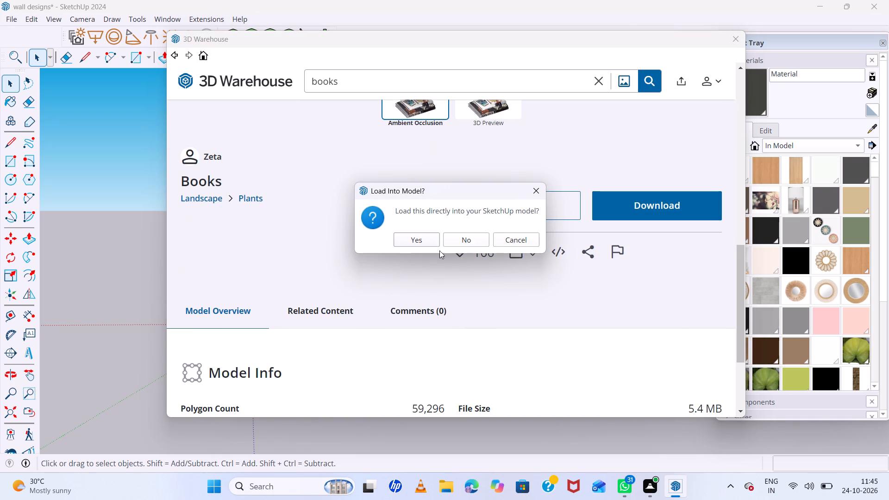
click(419, 242)
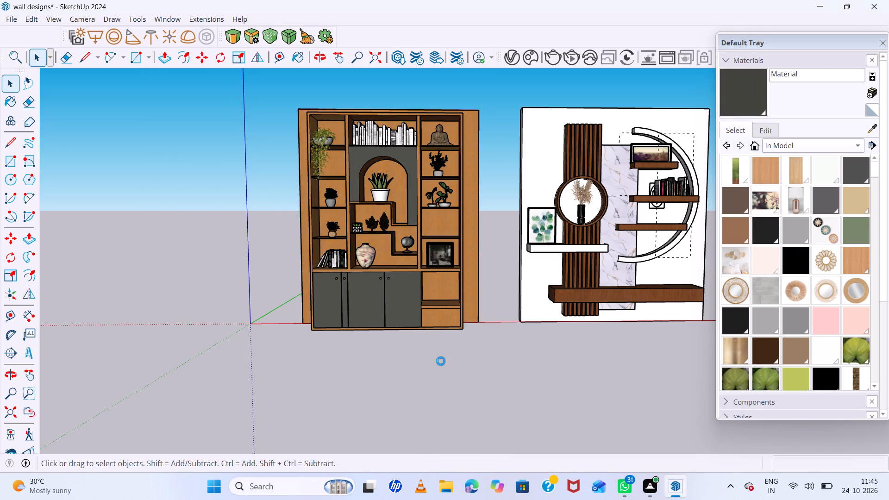
Place the book stack with its plant on the empty bookcase shelf directly above the black-framed picture.
click(552, 275)
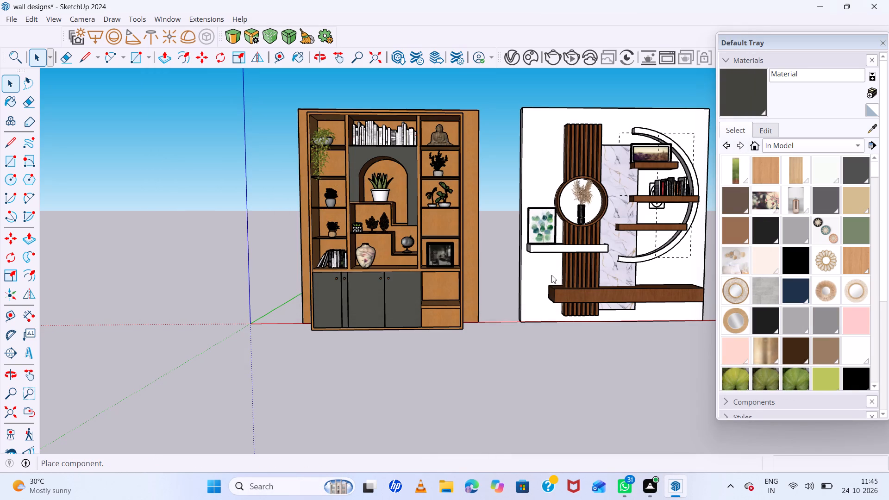
scroll(280, 374, down, 11)
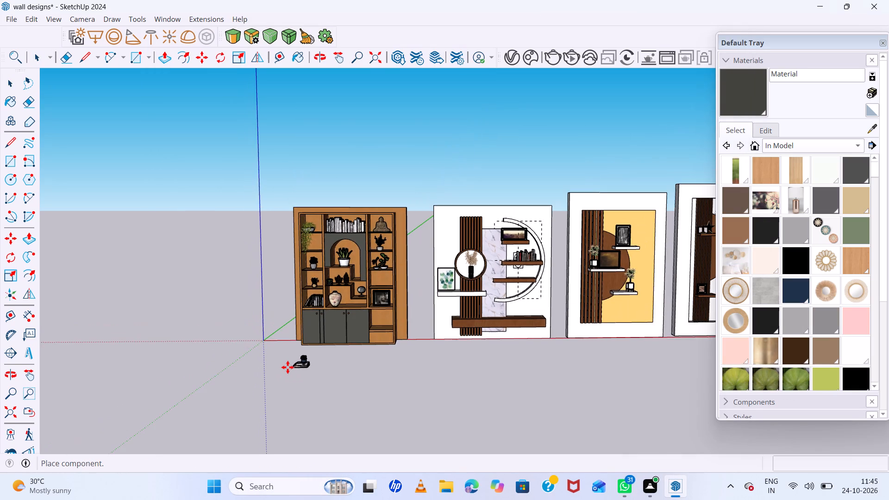
scroll(399, 325, up, 12)
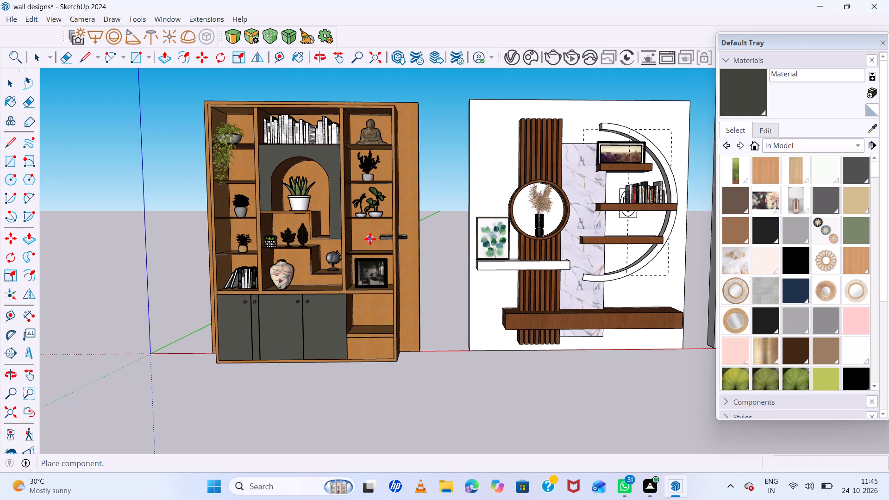
click(345, 256)
Move the book stack deeper onto its shelf so it no longer overhangs the front edge, and deselect it.
scroll(385, 247, up, 20)
scroll(385, 247, up, 4)
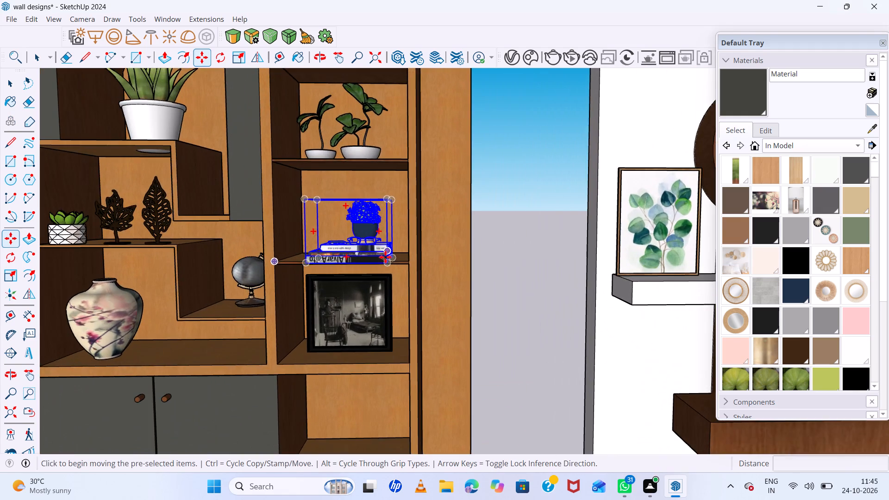
middle_drag(388, 262, 408, 313)
scroll(394, 284, up, 6)
click(392, 272)
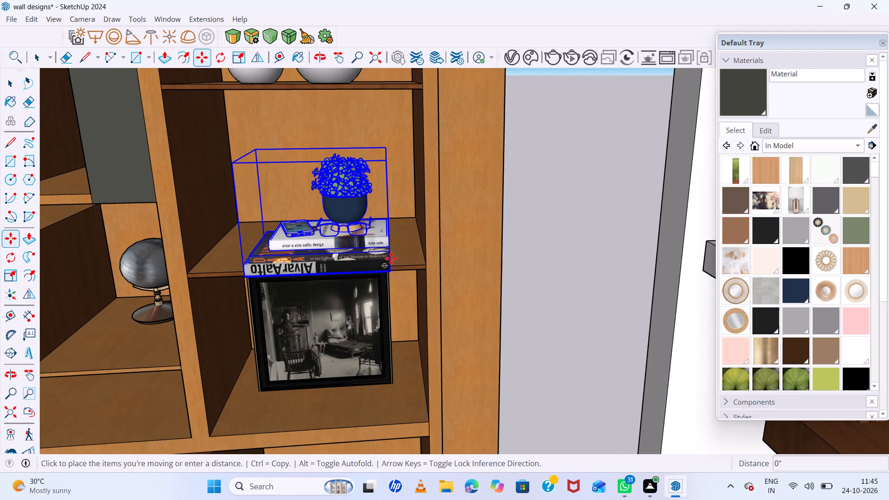
click(390, 254)
drag(525, 273, 532, 272)
key(space)
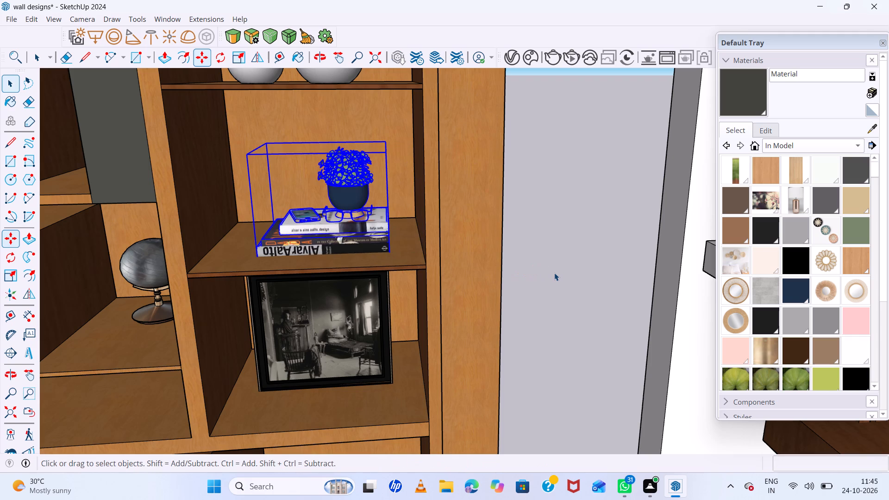
click(548, 272)
Examine the arrangement of books, plants and ornaments across the bookcase from higher and lower viewing angles.
scroll(544, 275, down, 11)
middle_drag(557, 358, 557, 349)
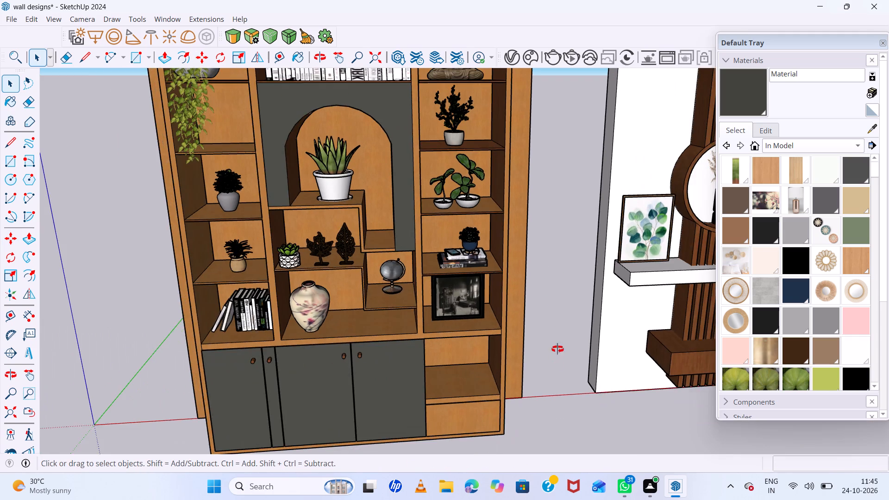
middle_drag(557, 349, 516, 242)
middle_click(516, 242)
scroll(507, 295, up, 6)
scroll(513, 298, down, 4)
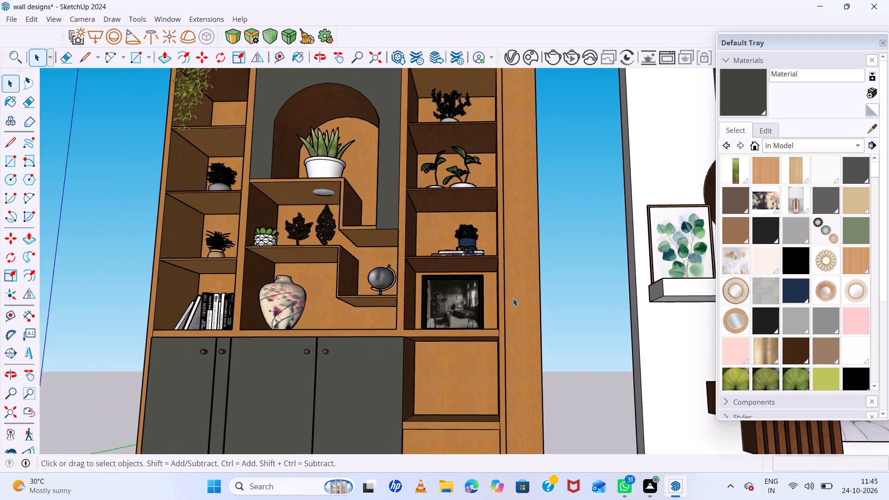
scroll(513, 298, down, 2)
middle_drag(513, 300, 529, 332)
Raise the white-potted aloe about 2" along the blue axis to seat it on the arched niche's shelf, and deselect it.
scroll(397, 208, up, 11)
middle_drag(348, 189, 359, 229)
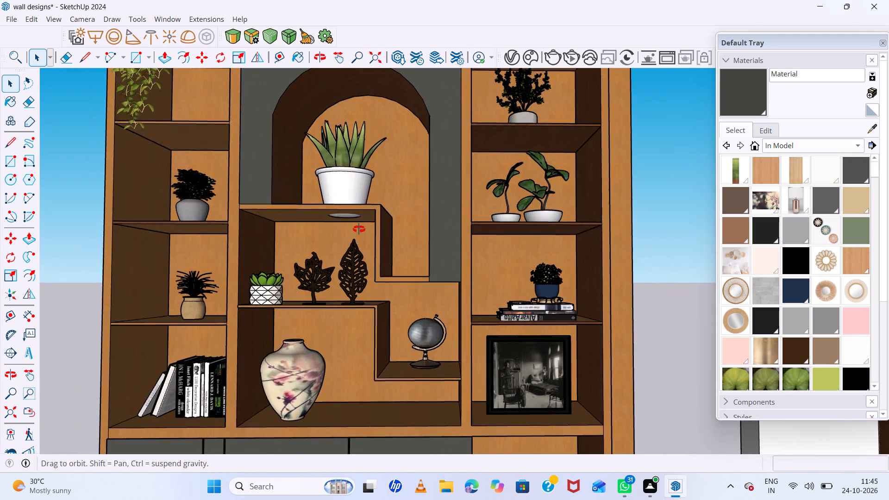
middle_drag(359, 229, 360, 232)
click(348, 192)
key(m)
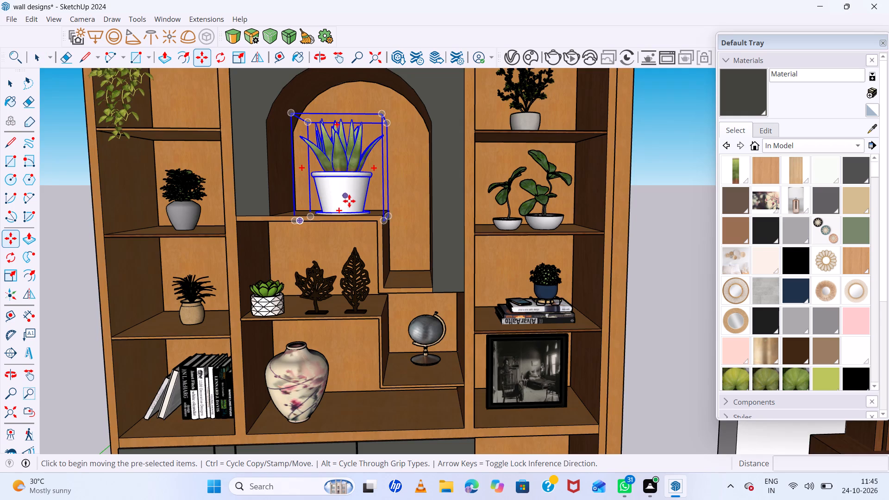
scroll(349, 201, up, 5)
click(349, 201)
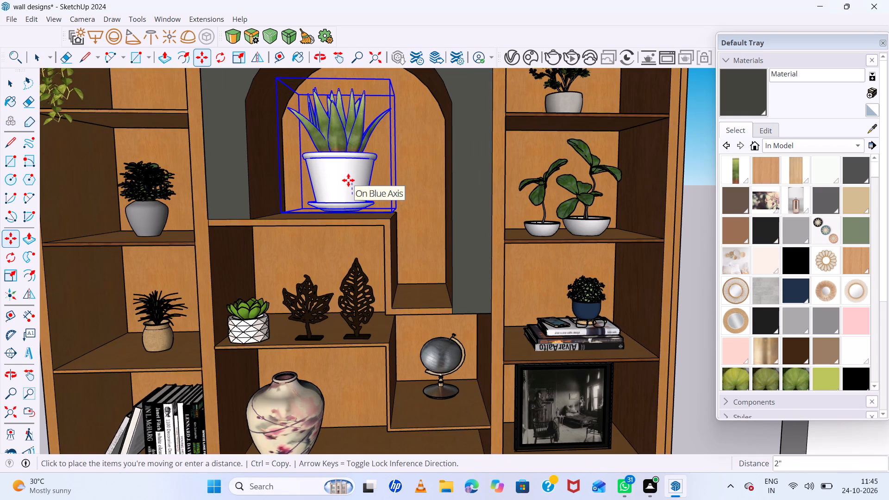
click(348, 180)
scroll(347, 196, up, 17)
middle_drag(349, 208, 351, 226)
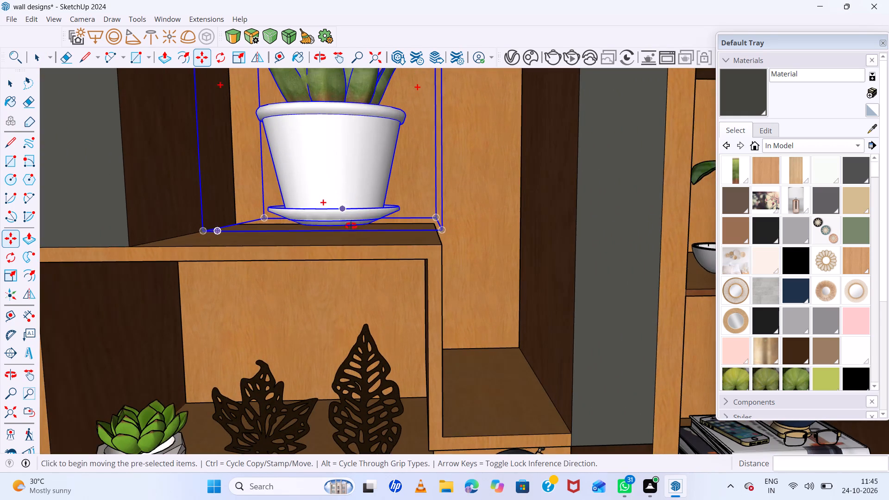
middle_drag(351, 226, 358, 250)
key(space)
scroll(445, 285, down, 5)
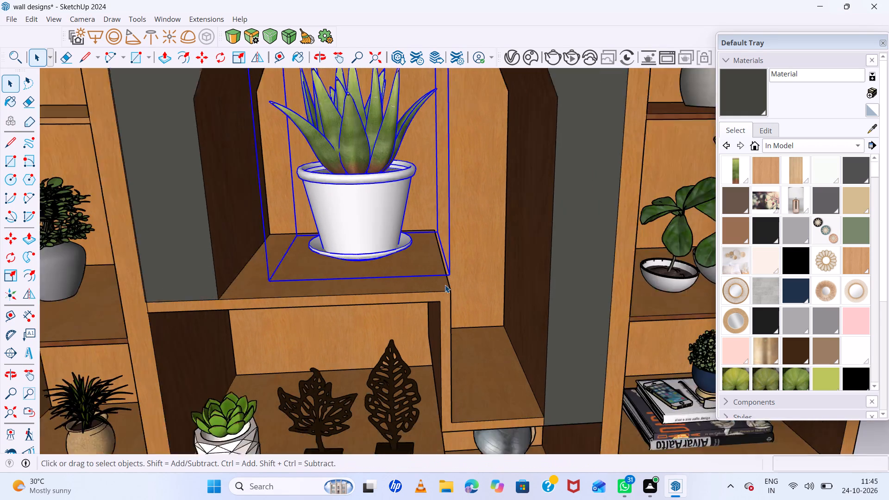
scroll(445, 285, down, 20)
scroll(445, 285, down, 8)
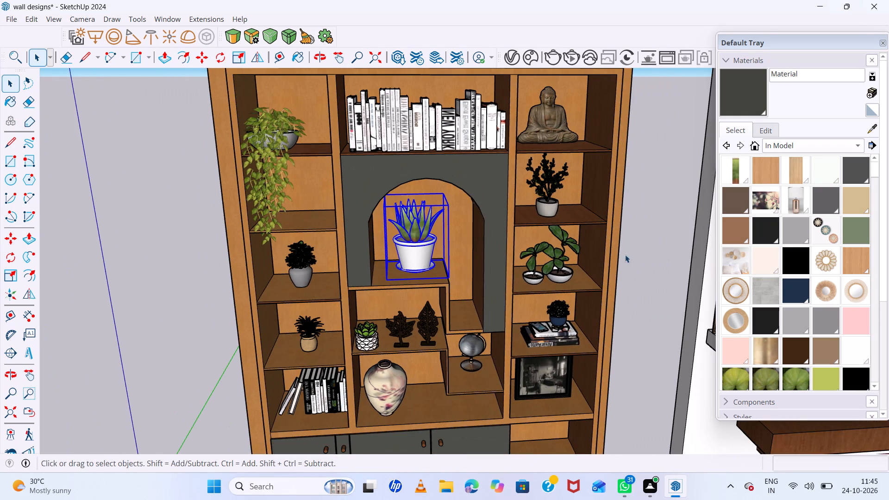
click(640, 249)
Search 3D Warehouse for books.
scroll(425, 248, down, 11)
middle_drag(531, 314, 513, 250)
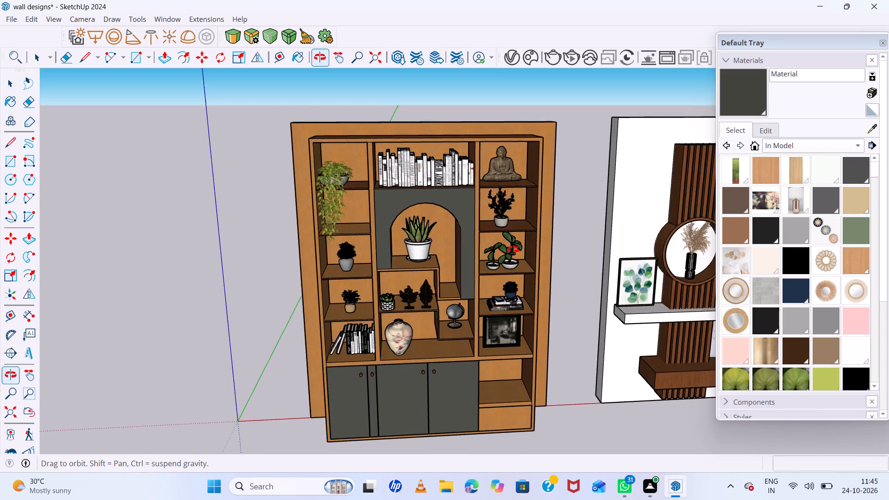
middle_drag(513, 250, 488, 237)
middle_click(488, 237)
middle_click(488, 237)
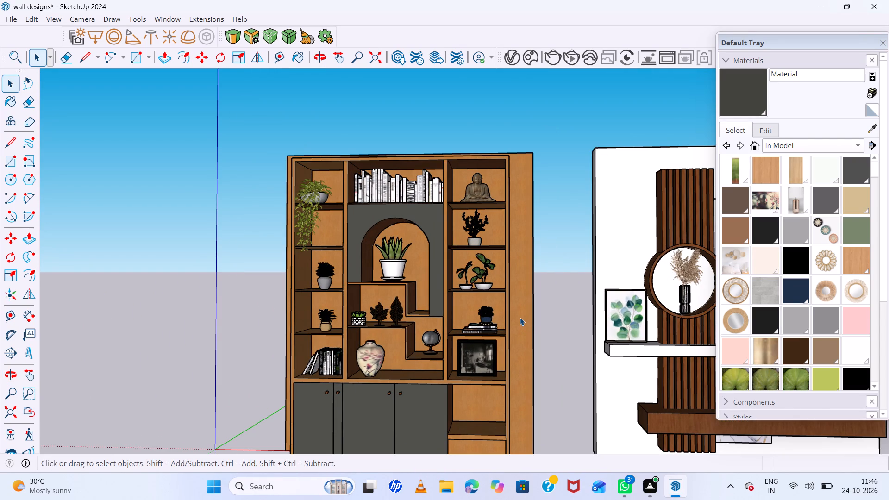
click(169, 17)
click(213, 112)
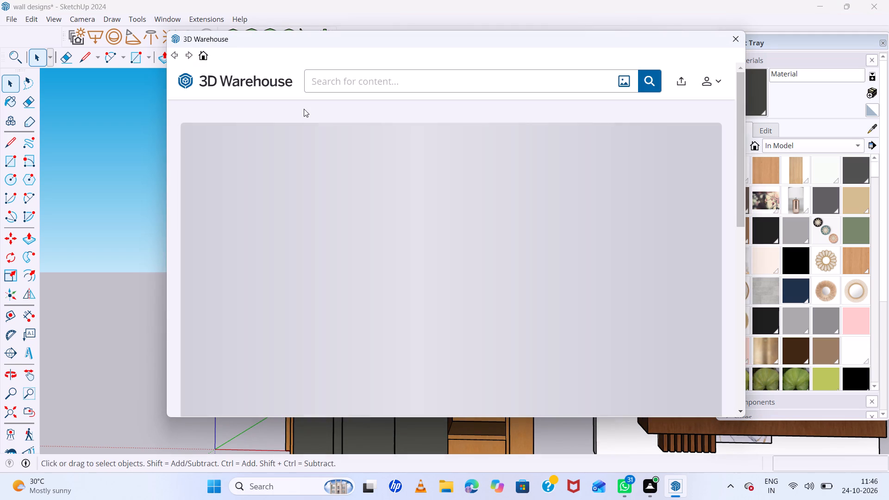
click(331, 84)
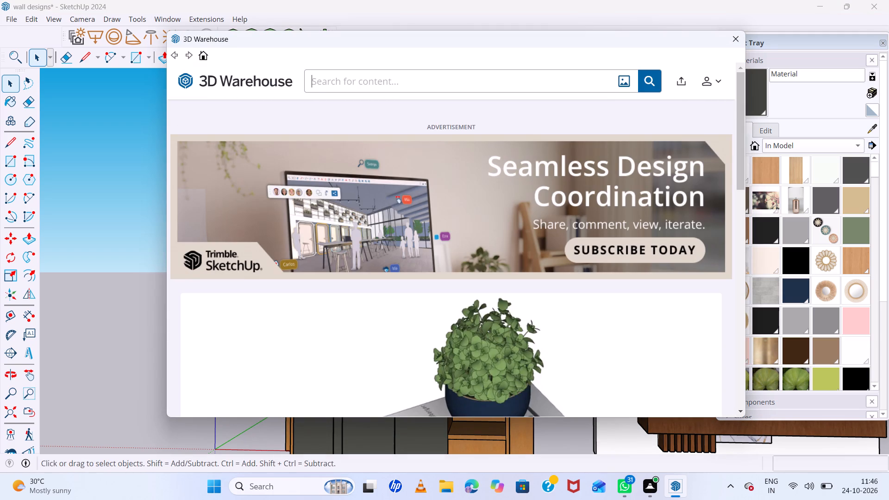
text(books)
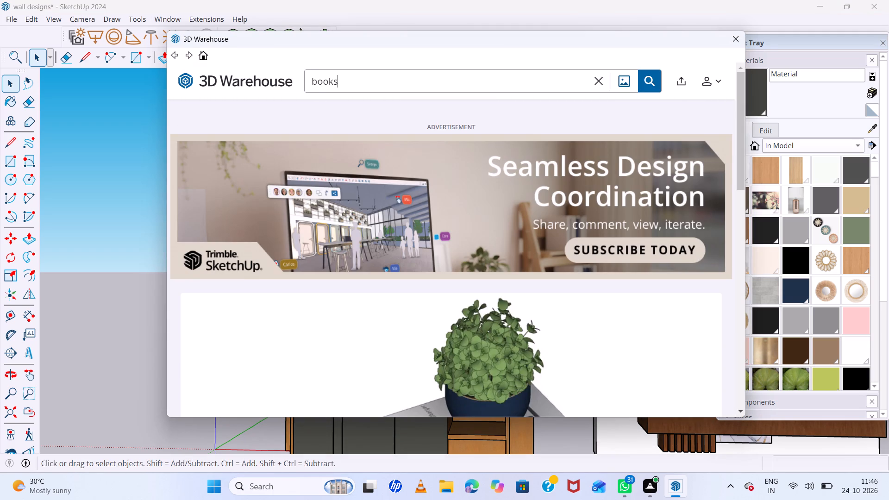
key(Return)
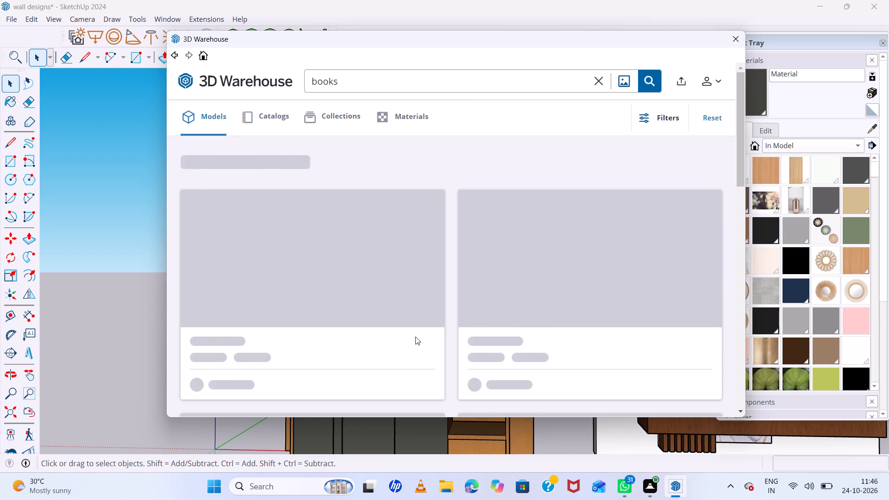
Browse the book models for a compact stack suited to an empty bookcase shelf.
scroll(463, 345, down, 18)
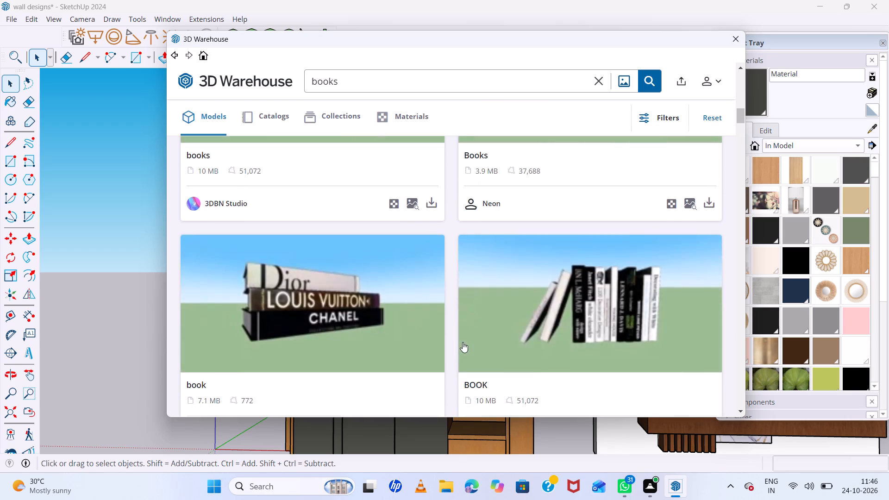
scroll(463, 342, down, 18)
scroll(463, 342, down, 6)
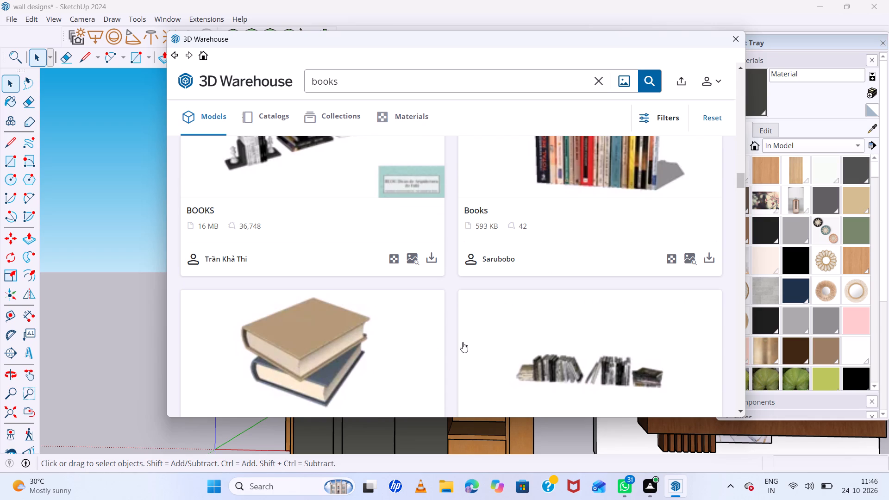
scroll(463, 342, down, 10)
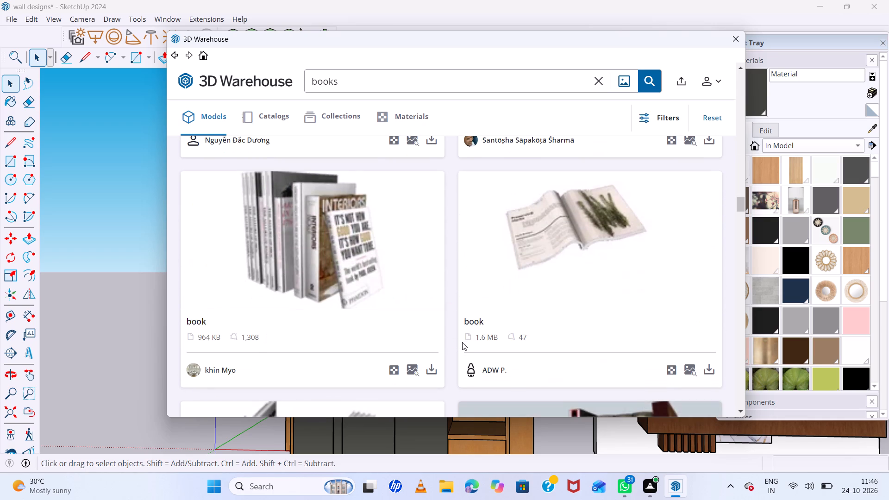
scroll(563, 272, down, 10)
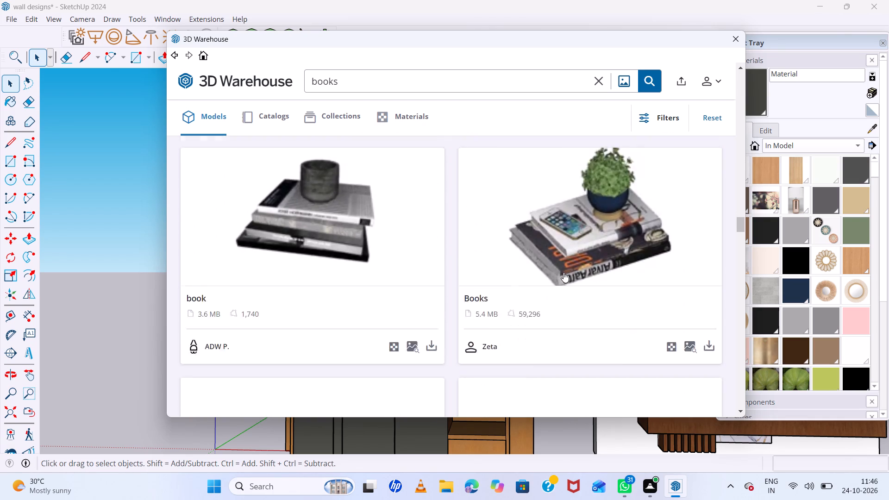
scroll(563, 272, down, 2)
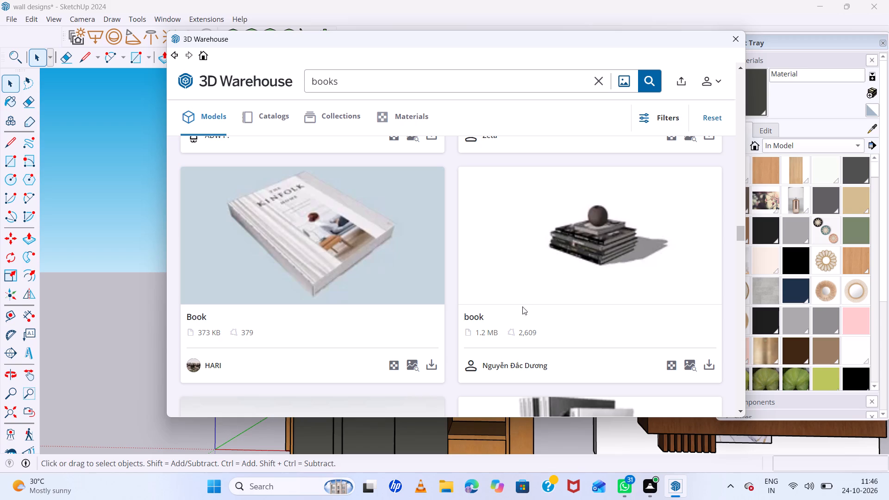
scroll(522, 306, down, 11)
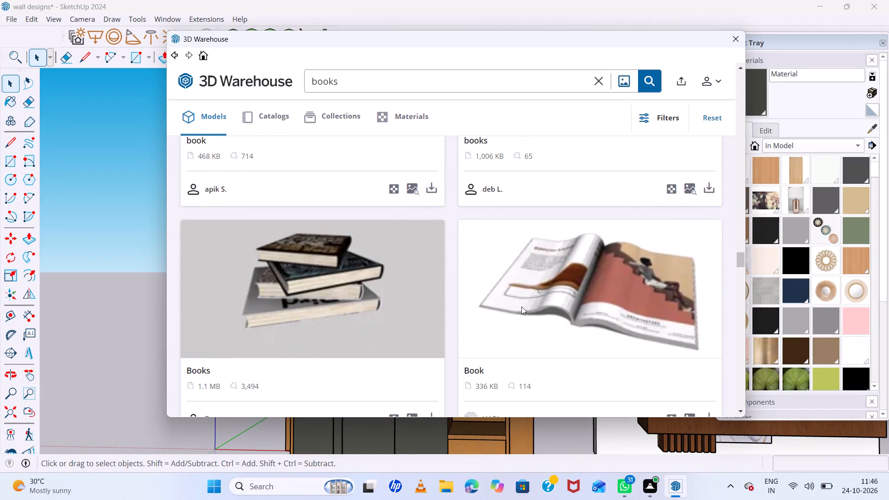
Load the 1.1 MB Books model, a stack of hardcover books, directly into the SketchUp model.
click(277, 283)
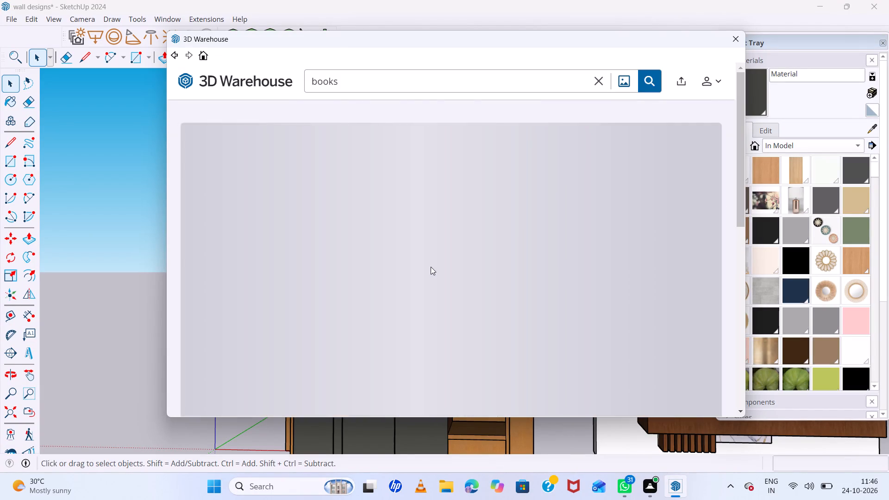
scroll(431, 267, down, 7)
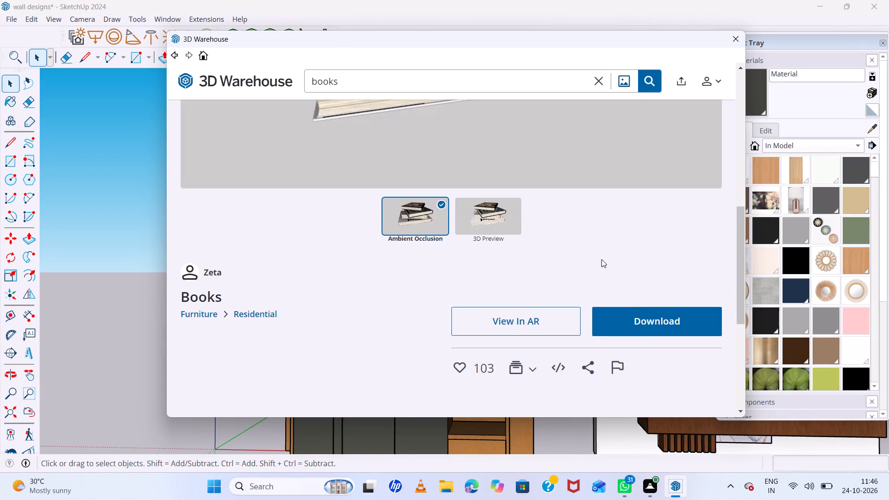
click(606, 312)
click(417, 231)
click(415, 246)
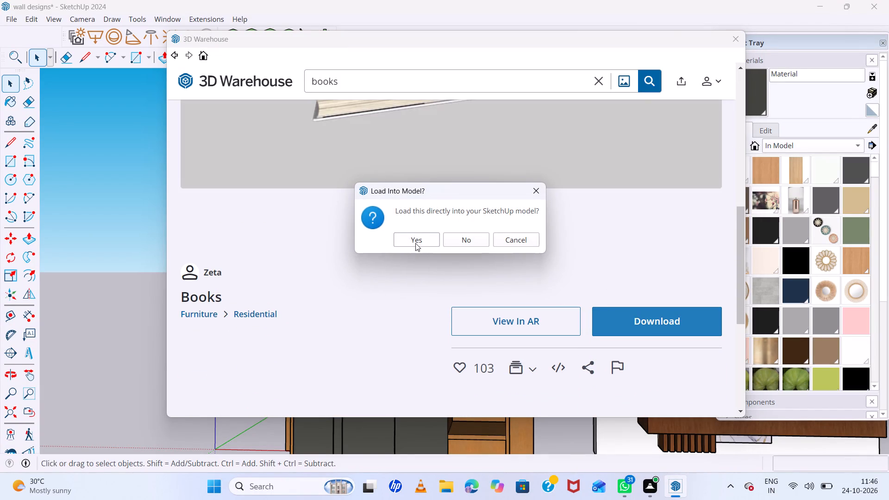
click(415, 240)
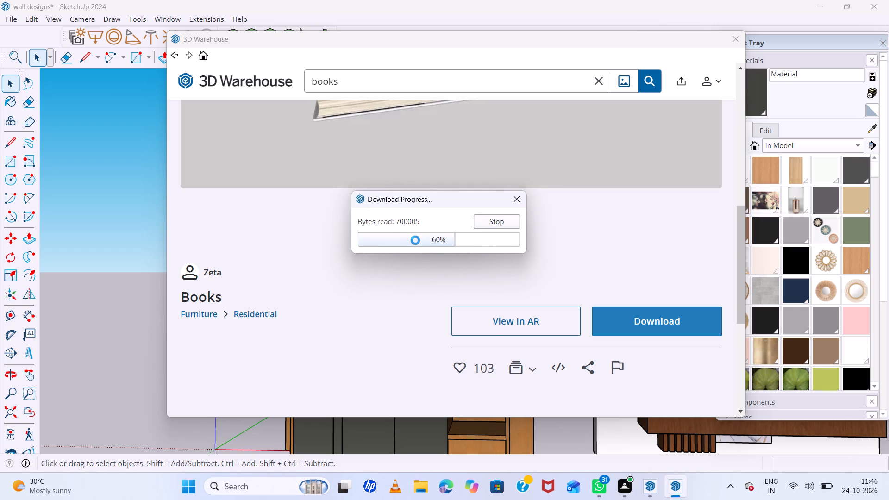
Place the book stack on the empty bookcase shelf beneath the trailing plant, above the grey-potted bush.
scroll(365, 275, down, 4)
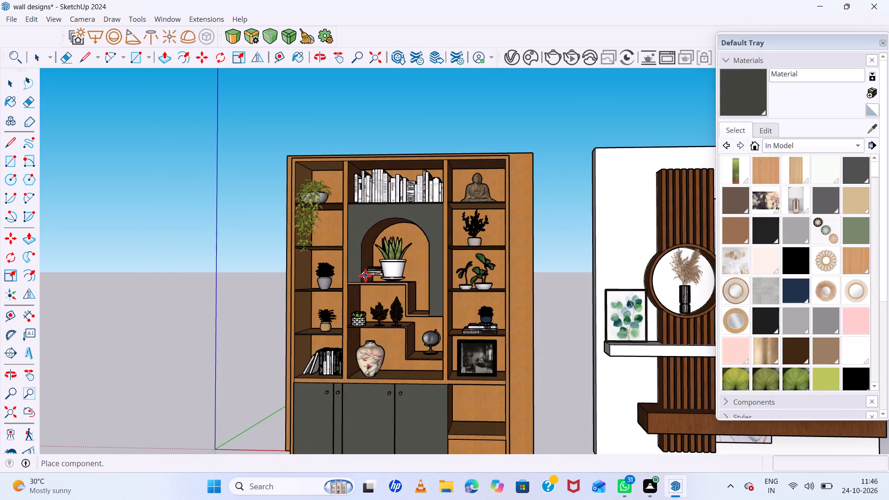
scroll(365, 275, down, 7)
scroll(311, 244, up, 17)
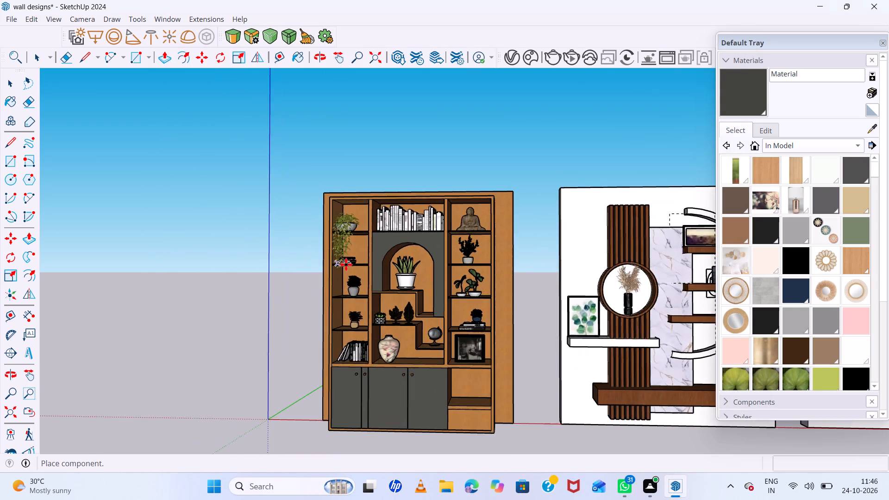
scroll(346, 264, up, 14)
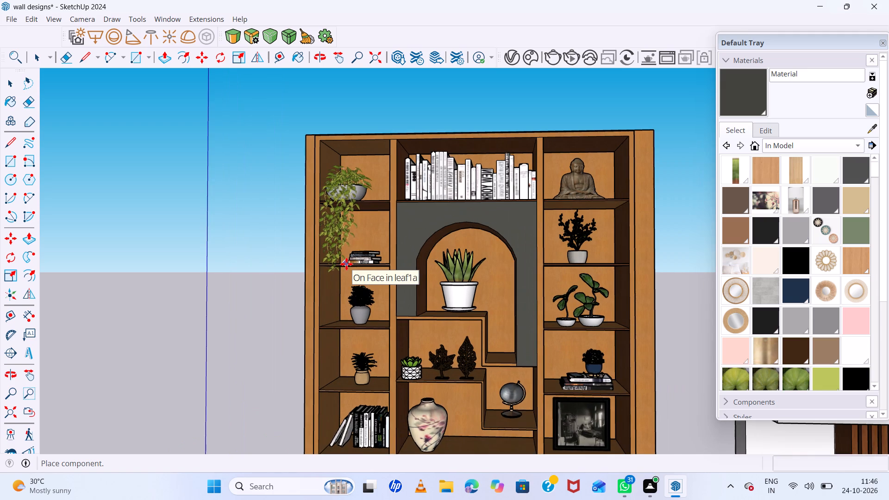
scroll(348, 263, up, 12)
middle_drag(348, 265, 344, 315)
middle_click(344, 315)
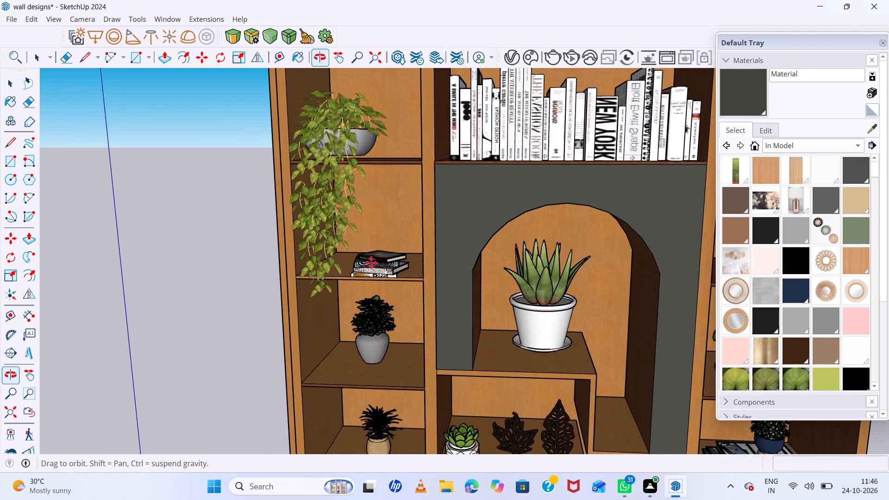
scroll(371, 261, up, 6)
click(348, 275)
Lengthen the book stack along the red axis, scaling one end by about 1.24 and stretching the opposite end outward too.
scroll(395, 274, up, 20)
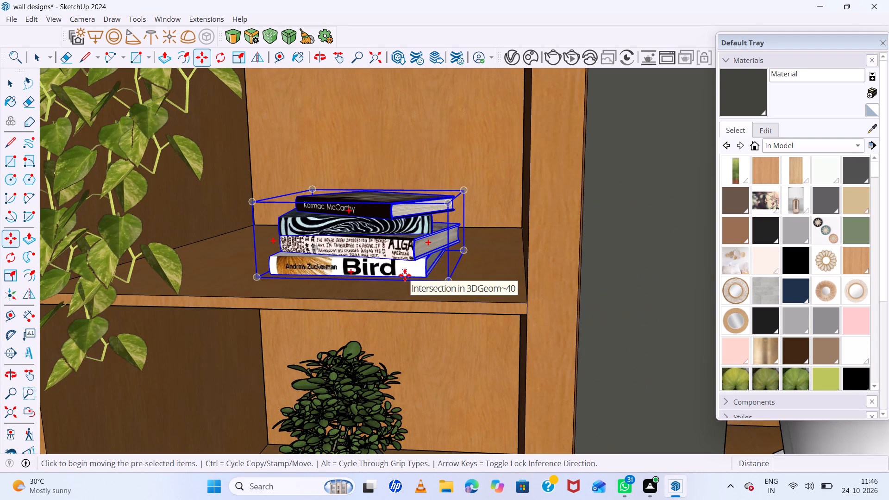
key(s)
click(457, 230)
click(499, 235)
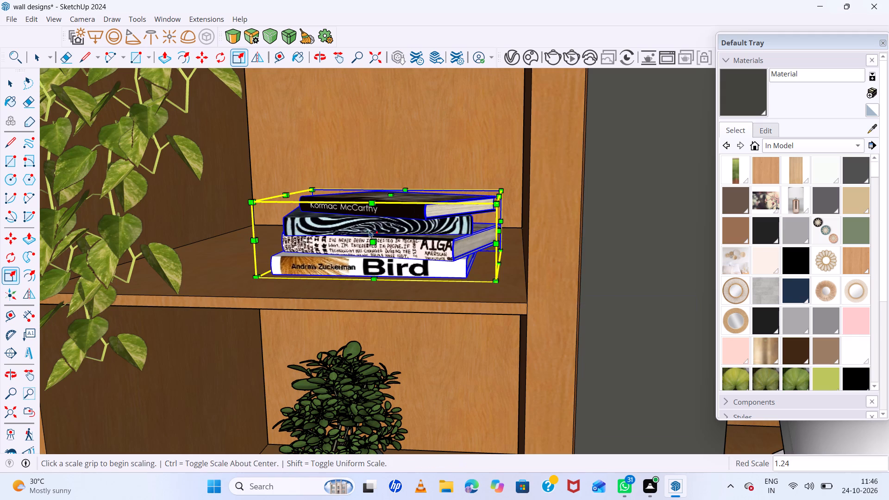
middle_drag(330, 230, 443, 250)
scroll(376, 260, up, 6)
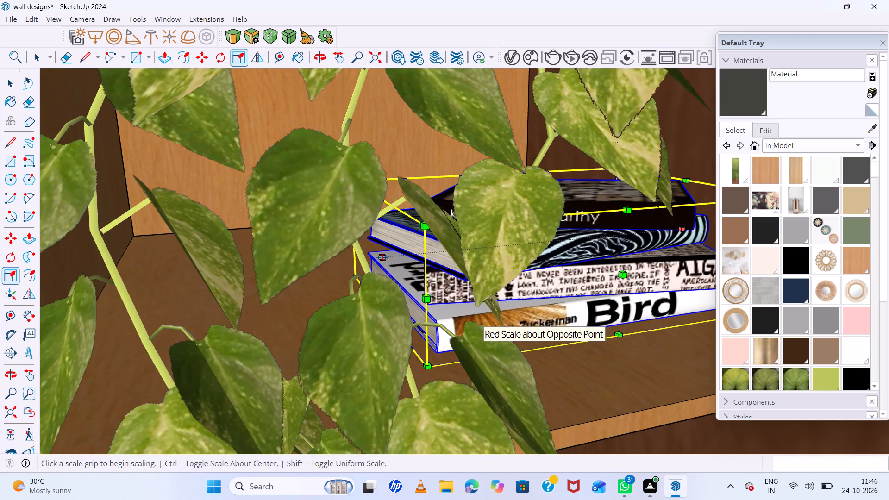
click(382, 257)
click(268, 269)
scroll(359, 263, down, 6)
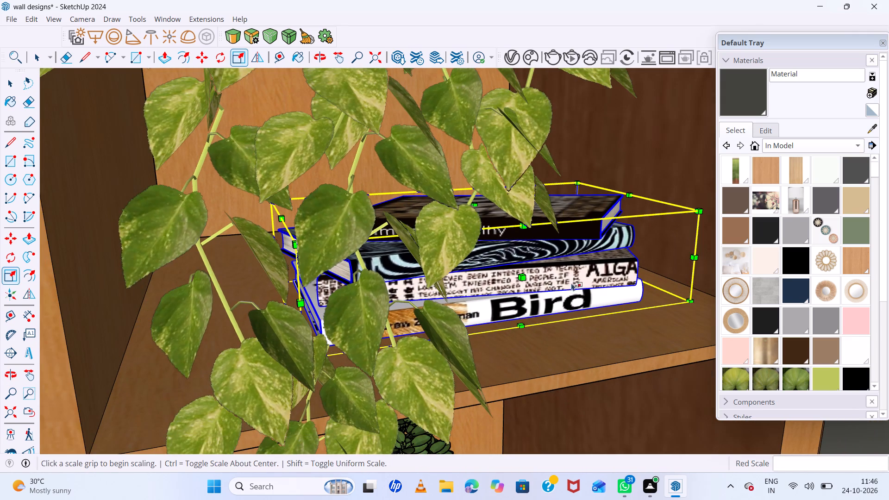
Stretch the book stack along the green axis toward the front edge of its shelf.
click(520, 278)
click(544, 319)
scroll(430, 276, down, 2)
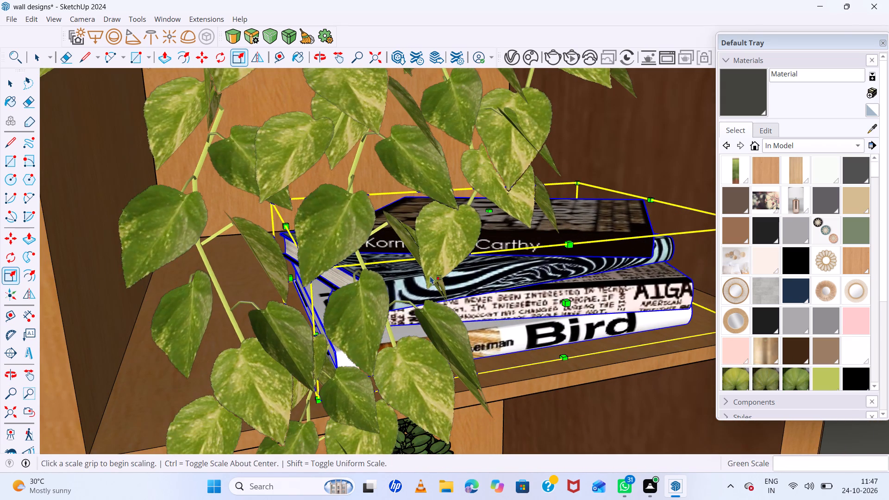
scroll(430, 276, down, 13)
middle_drag(542, 294, 432, 250)
key(space)
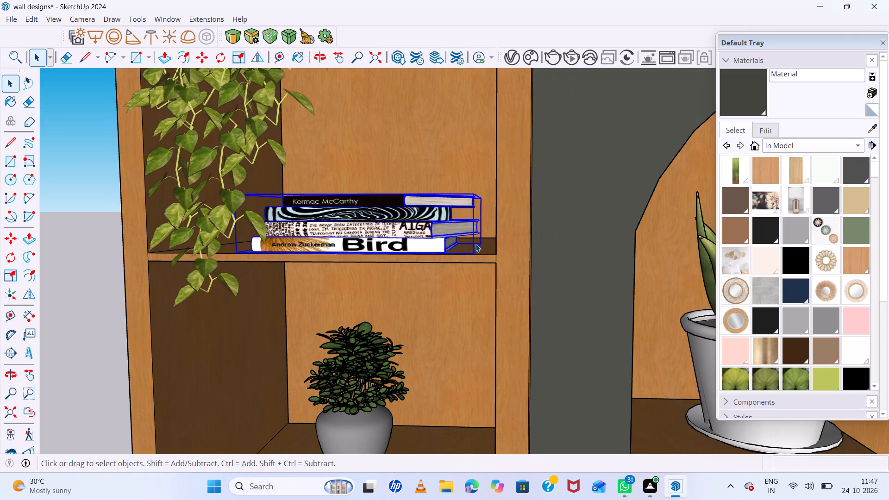
Move the enlarged book stack about 9" deeper onto its shelf, and shift it sideways toward the trailing plant.
key(m)
click(476, 247)
click(475, 242)
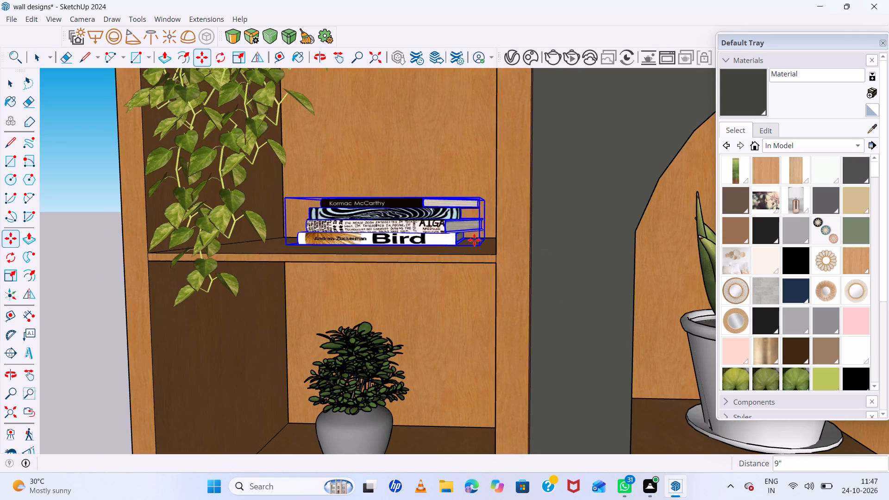
scroll(404, 222, down, 13)
scroll(353, 203, down, 6)
scroll(393, 223, up, 1)
middle_drag(394, 228, 413, 281)
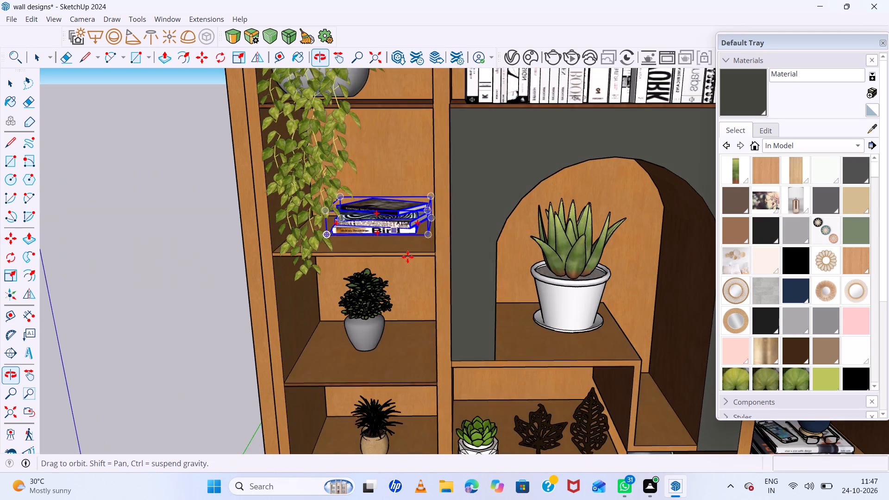
scroll(393, 224, up, 6)
click(392, 222)
click(365, 219)
key(space)
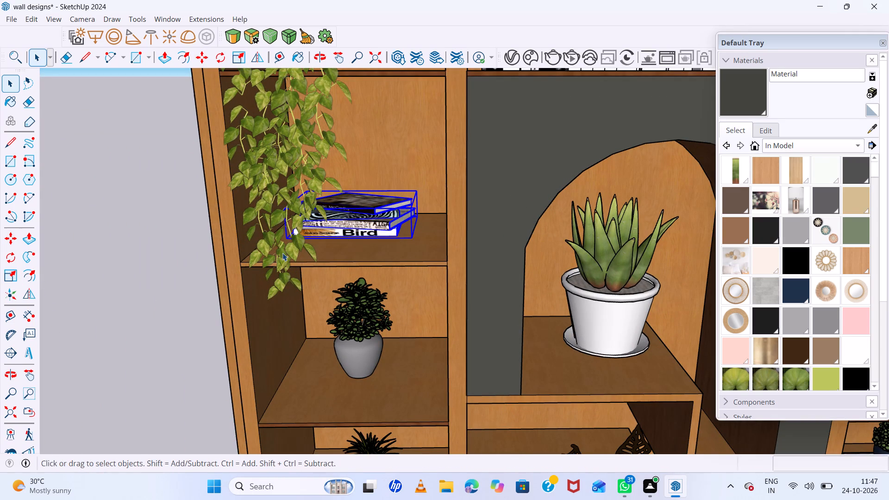
Deselect the book stack and examine the fully decorated bookcase from the front, above and below.
click(166, 235)
scroll(169, 231, down, 20)
scroll(169, 231, down, 1)
middle_drag(483, 330, 483, 318)
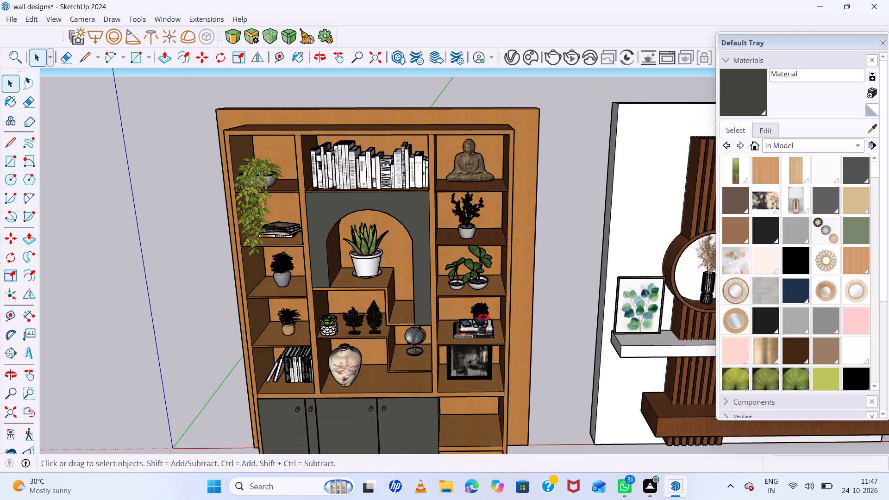
middle_drag(483, 318, 475, 217)
middle_click(475, 217)
scroll(472, 215, down, 6)
scroll(504, 334, up, 13)
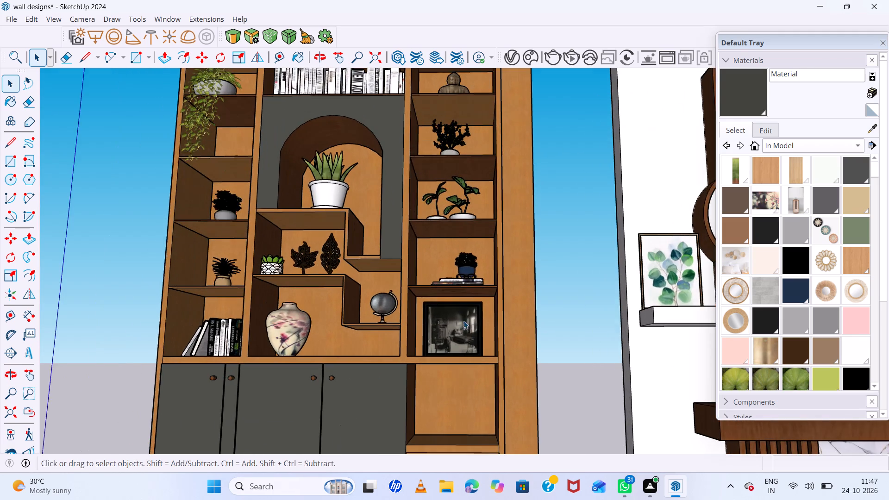
scroll(459, 319, down, 7)
middle_drag(468, 332, 484, 409)
middle_click(484, 409)
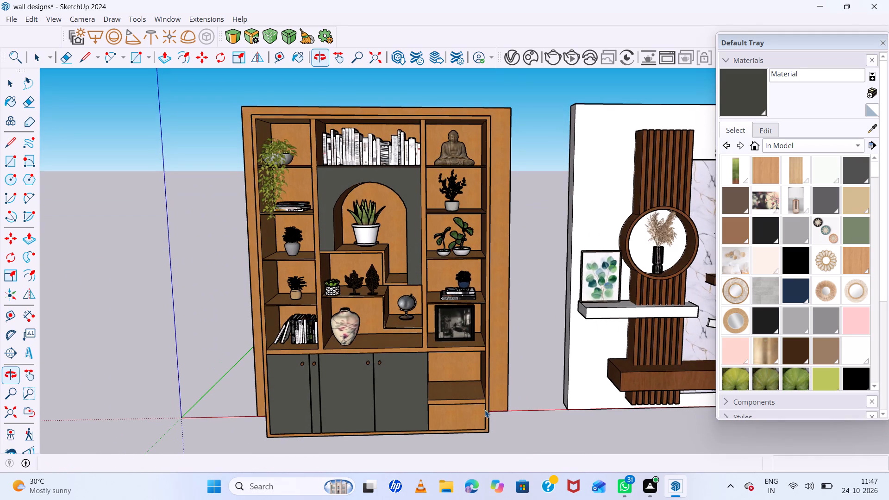
scroll(433, 334, up, 4)
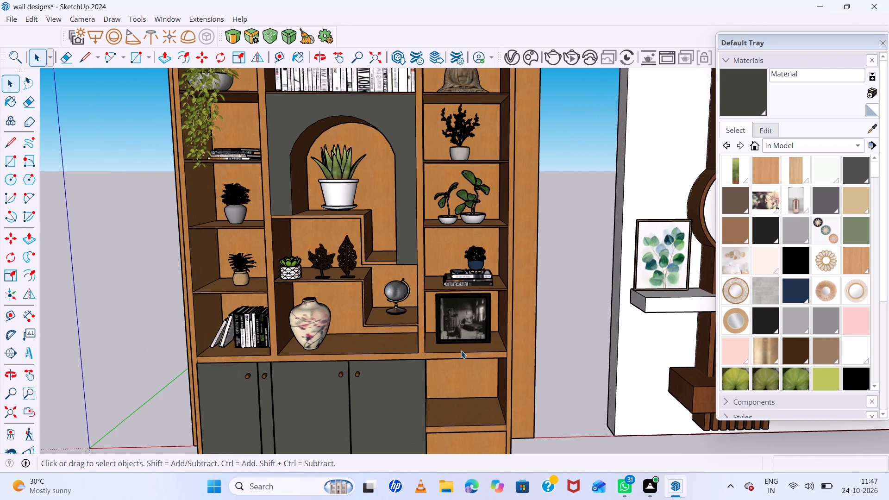
scroll(446, 339, down, 6)
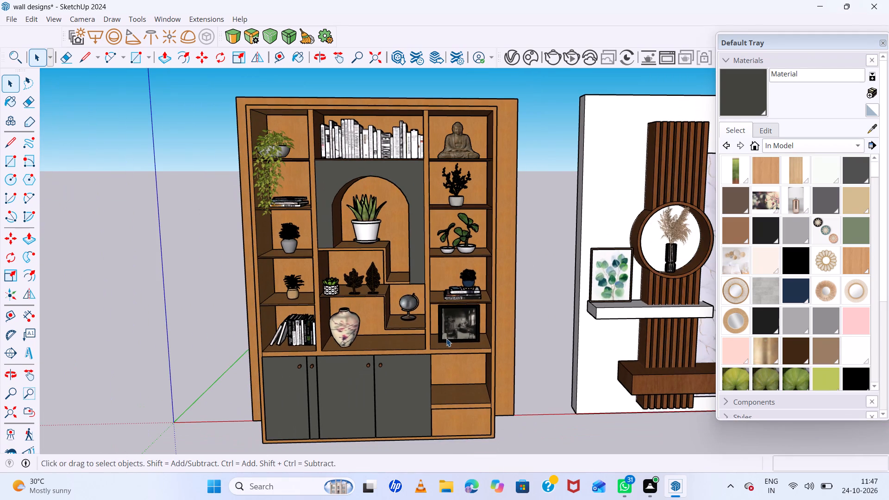
scroll(446, 338, down, 4)
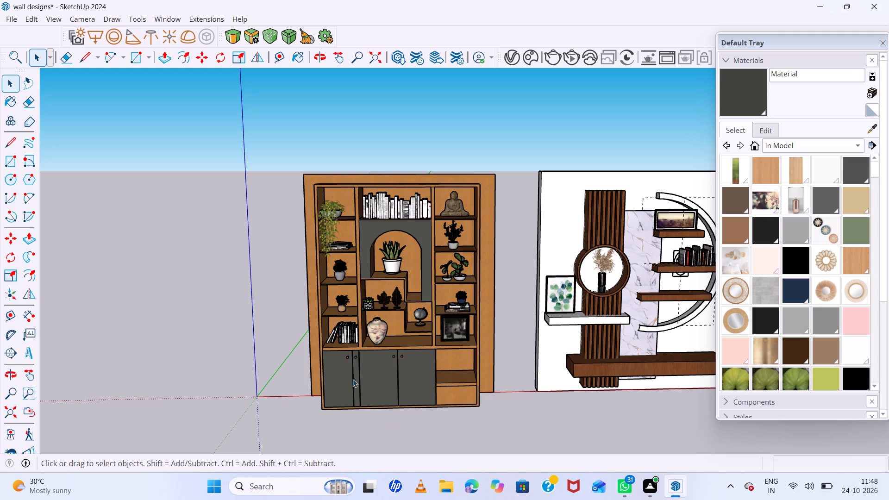
scroll(268, 268, down, 13)
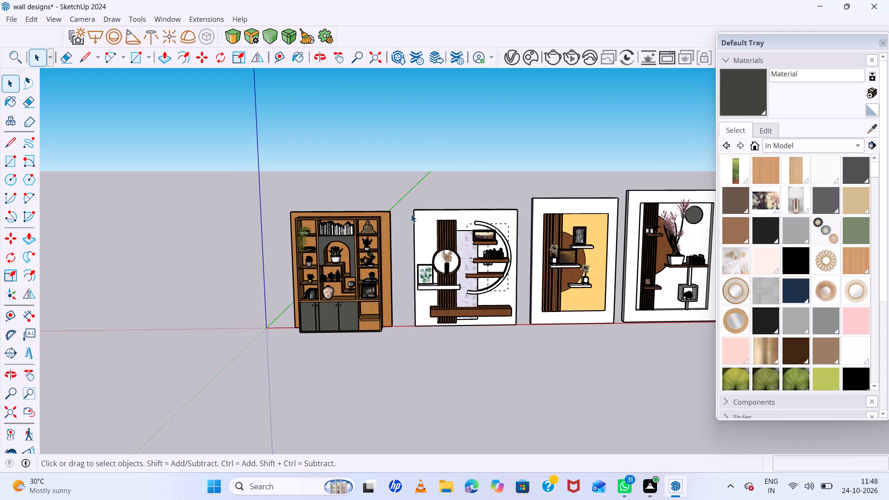
Inspect the row of wall designs, including the potted plant beside the framed tree picture on the yellow-backed panel.
scroll(508, 227, up, 8)
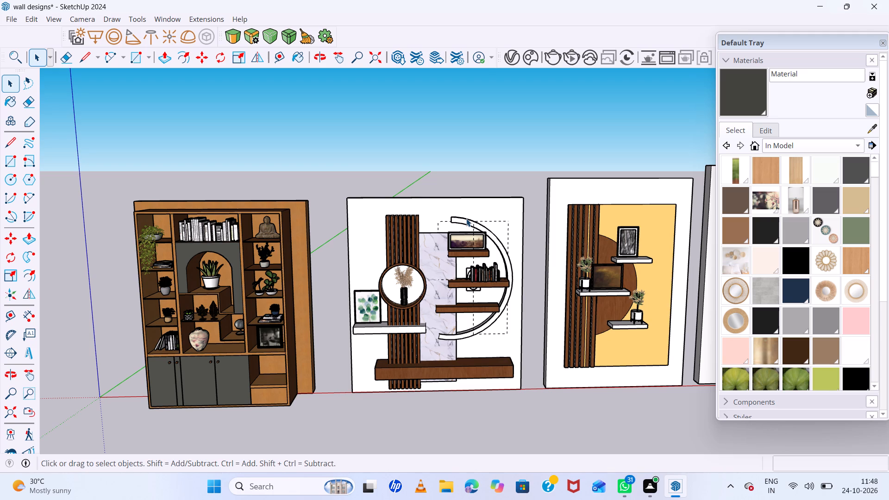
scroll(417, 249, down, 9)
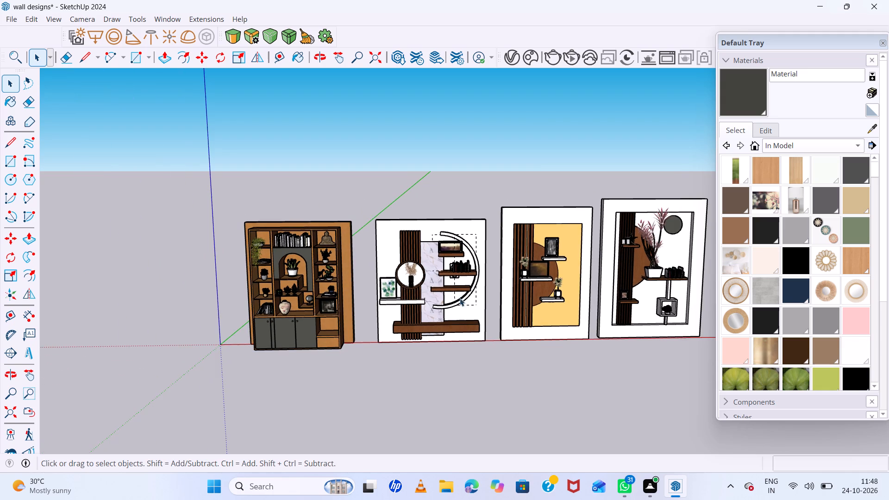
scroll(301, 306, up, 7)
middle_drag(293, 304, 420, 312)
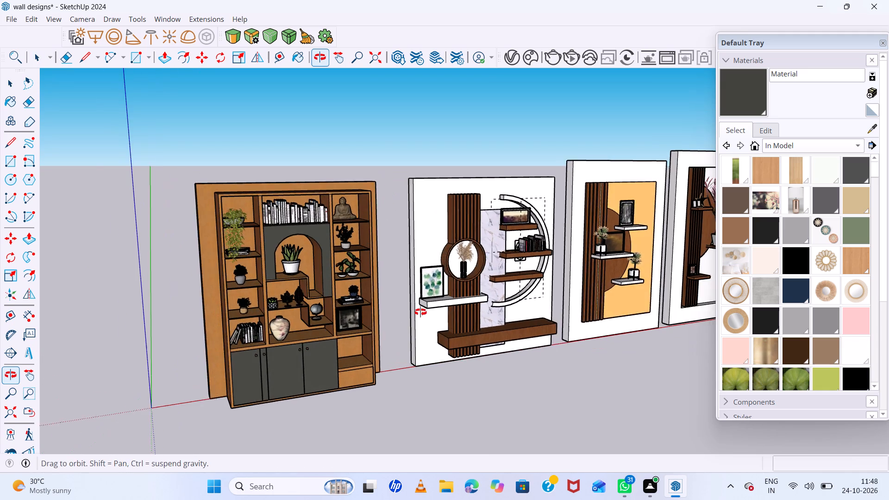
middle_drag(420, 312, 461, 321)
middle_click(461, 321)
scroll(455, 311, up, 1)
scroll(338, 276, down, 12)
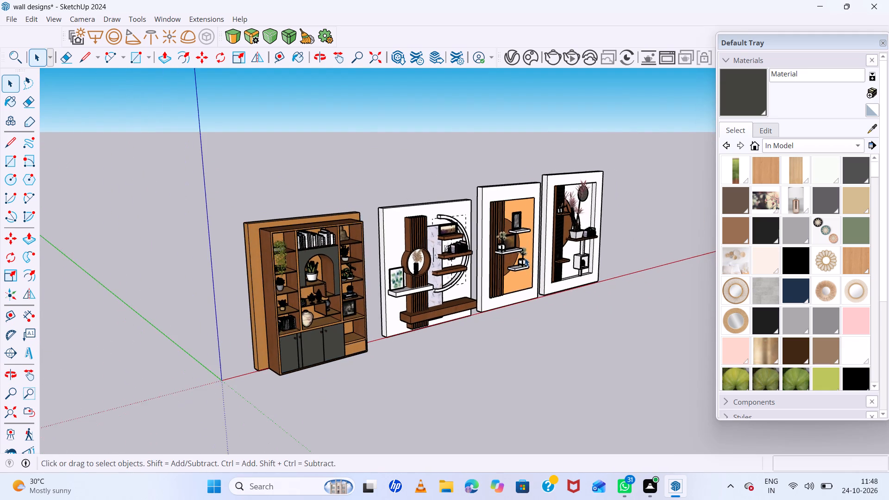
scroll(580, 240, up, 7)
scroll(614, 254, up, 6)
middle_drag(652, 288, 582, 260)
scroll(648, 286, up, 1)
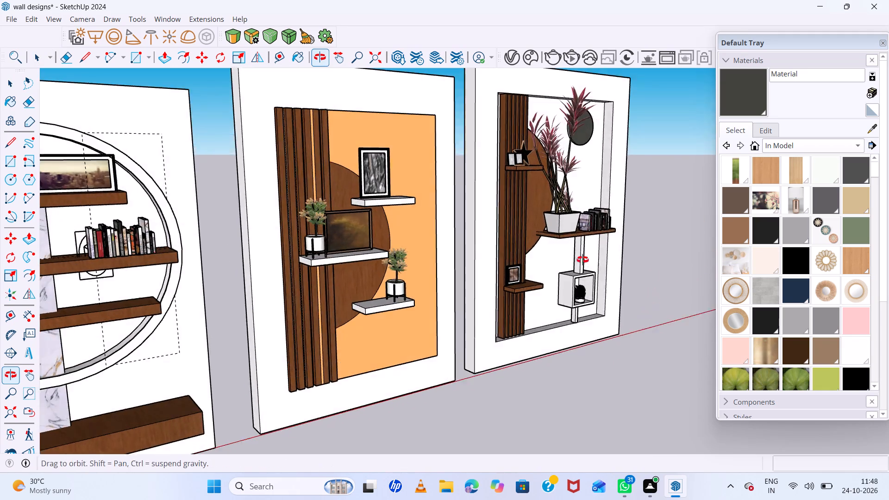
middle_drag(582, 260, 405, 233)
scroll(405, 232, up, 1)
scroll(405, 231, down, 7)
scroll(347, 225, up, 3)
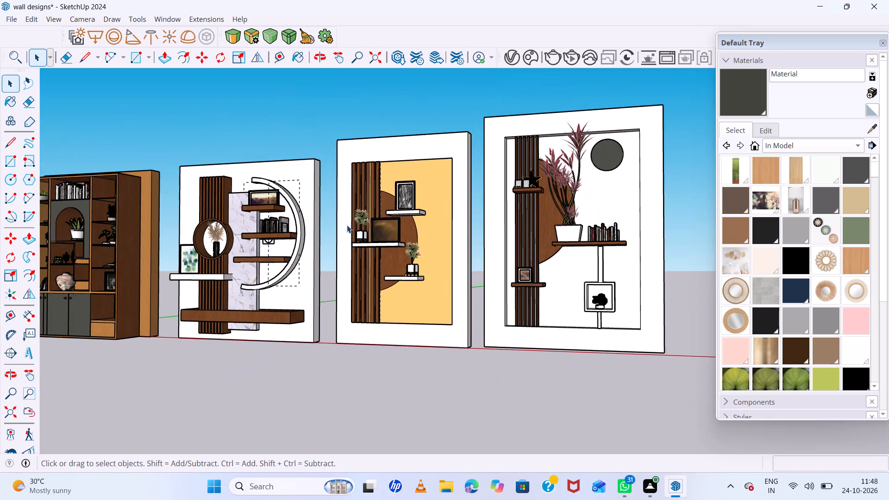
scroll(347, 225, up, 12)
scroll(378, 223, up, 15)
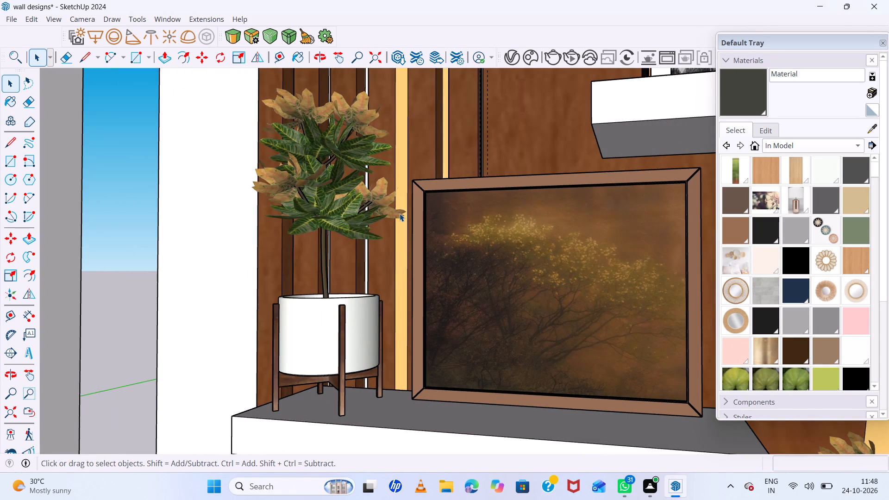
click(400, 213)
scroll(400, 213, down, 14)
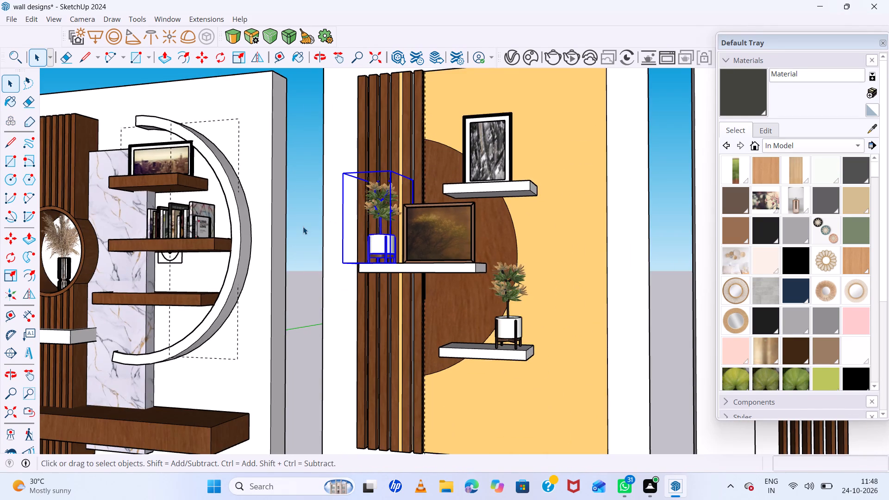
click(303, 226)
Inspect the wall design with the curved frame, checking the row of books on its middle shelf up close.
scroll(302, 226, down, 8)
scroll(363, 259, down, 1)
middle_drag(374, 274, 400, 312)
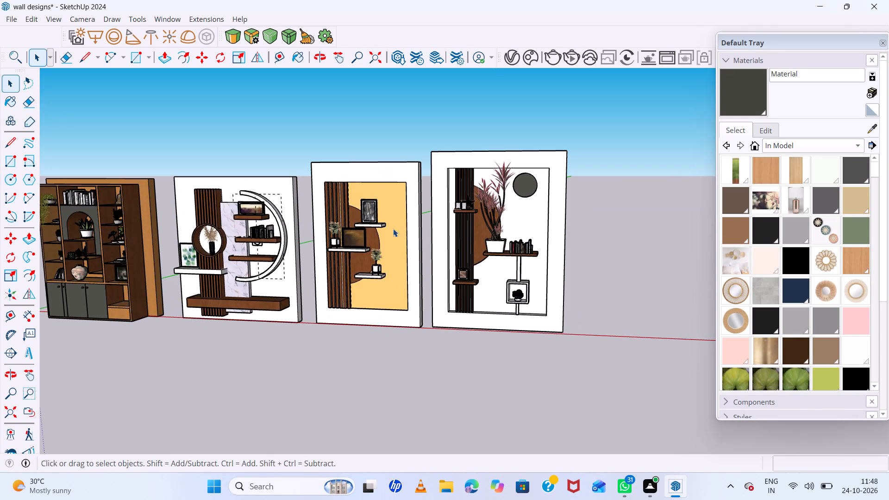
scroll(271, 189, up, 7)
scroll(273, 203, down, 4)
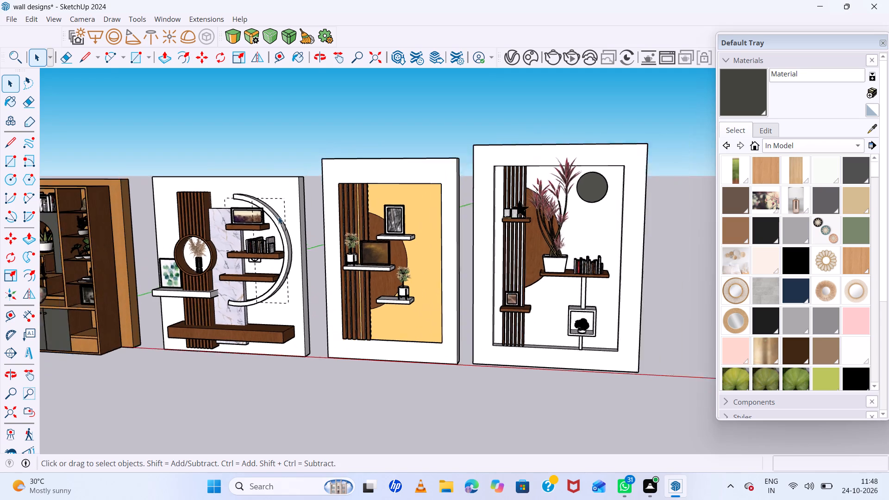
scroll(278, 217, down, 2)
middle_drag(312, 250, 336, 287)
middle_click(336, 287)
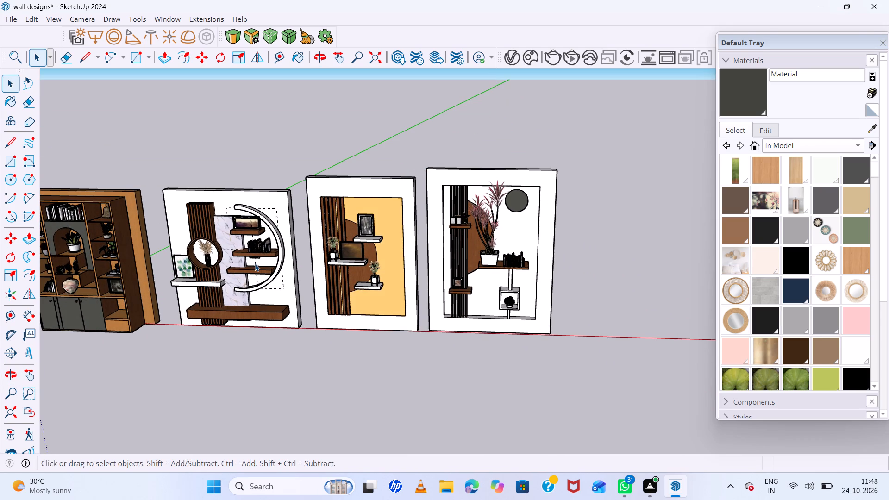
scroll(255, 263, up, 7)
scroll(255, 263, down, 6)
middle_drag(255, 262, 255, 263)
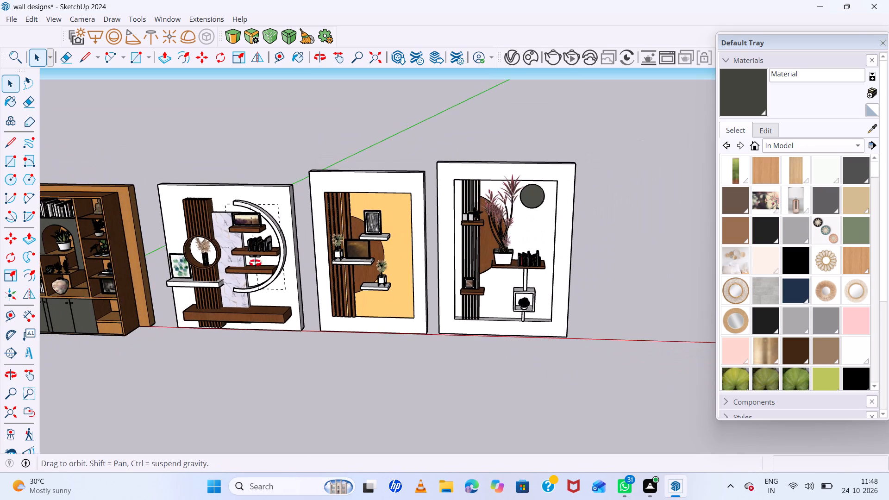
middle_drag(255, 263, 285, 332)
scroll(244, 265, up, 8)
scroll(264, 265, up, 14)
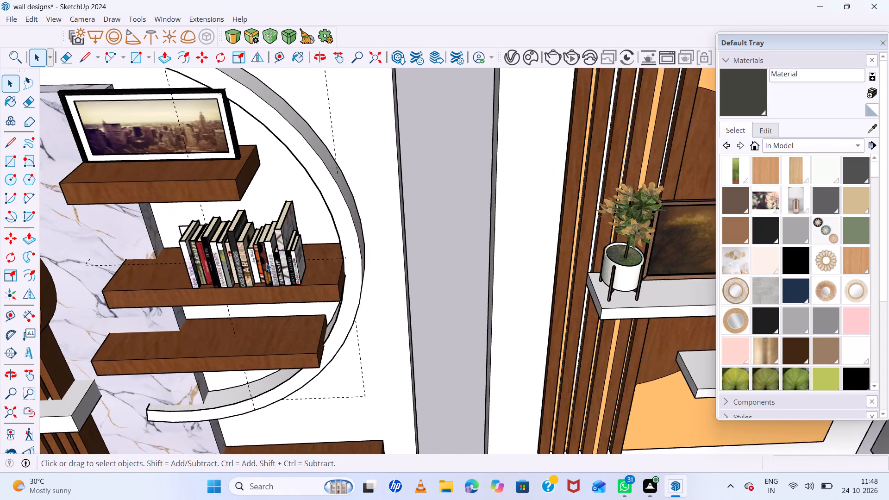
scroll(266, 263, up, 15)
scroll(267, 262, down, 7)
middle_drag(267, 262, 399, 239)
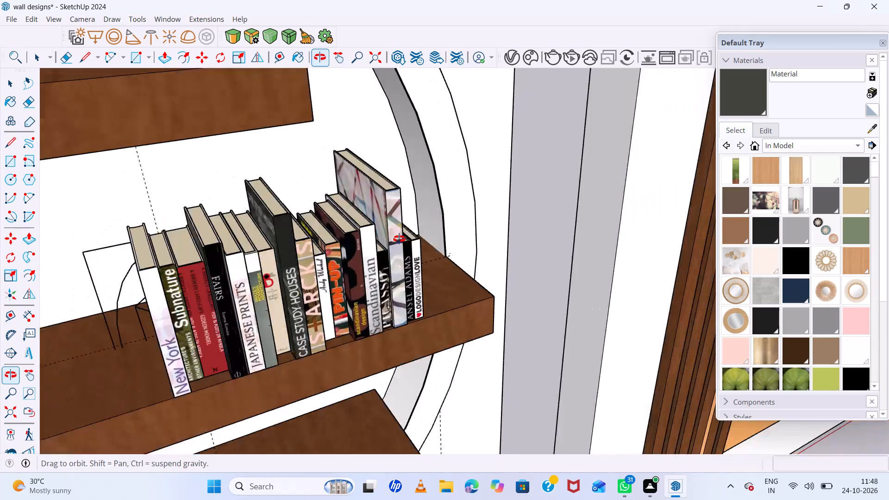
middle_drag(399, 239, 436, 233)
middle_drag(439, 231, 458, 225)
scroll(313, 217, down, 20)
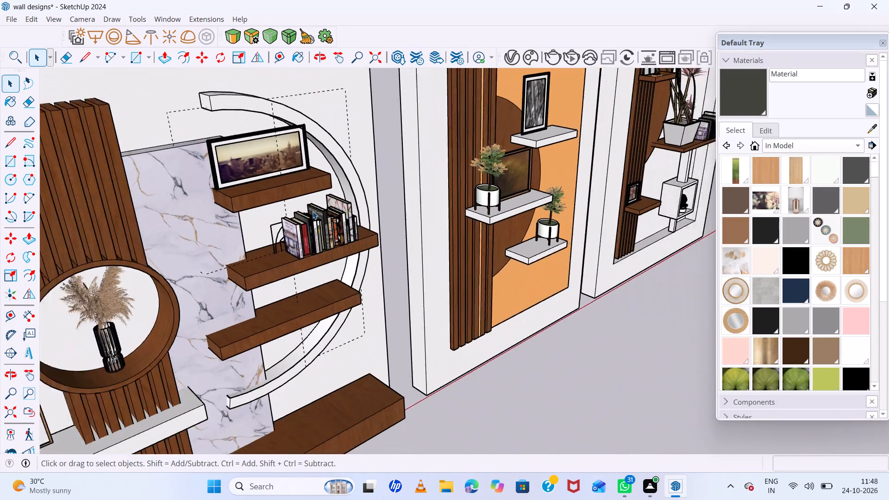
scroll(313, 211, down, 18)
Review the bookcase and all three wall designs together from several angles.
middle_drag(461, 296, 348, 234)
middle_drag(605, 250, 493, 235)
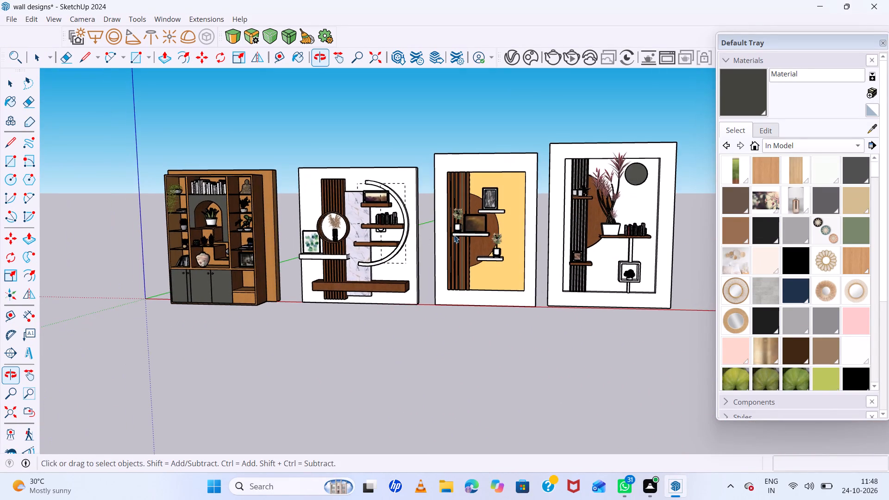
scroll(418, 235, down, 7)
scroll(627, 250, up, 11)
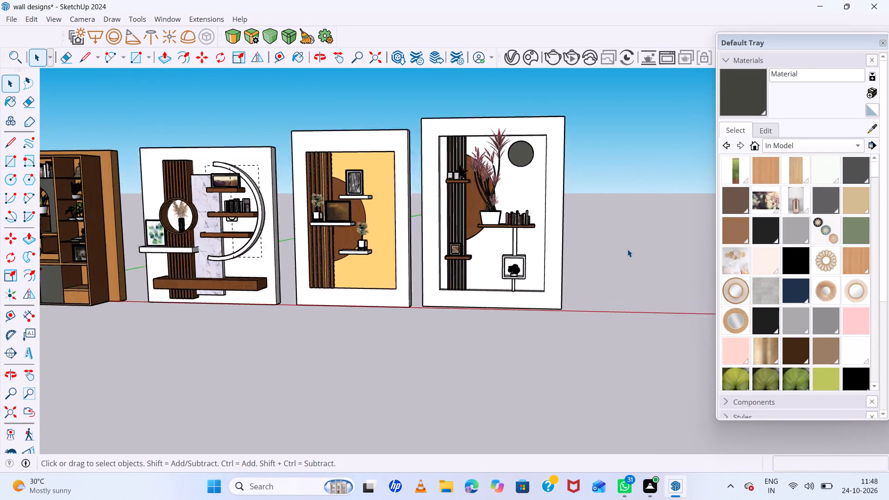
scroll(627, 249, up, 2)
scroll(627, 249, down, 6)
middle_drag(627, 247, 596, 166)
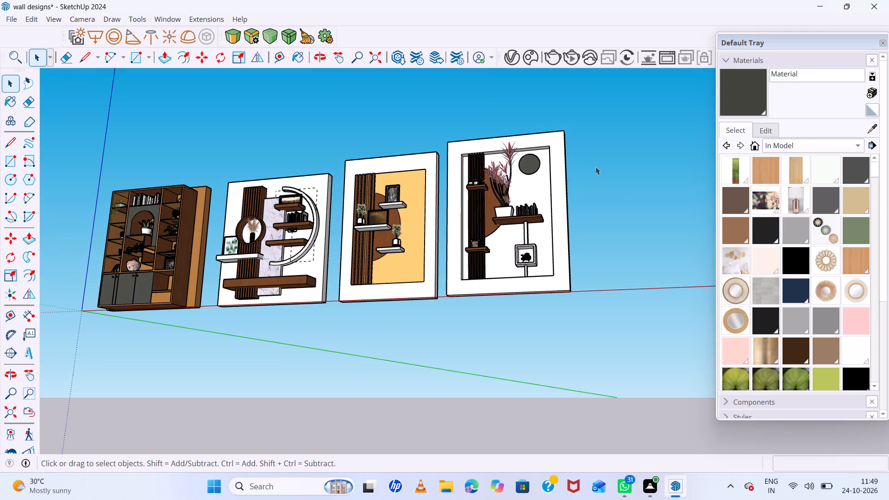
scroll(584, 219, up, 6)
scroll(584, 219, down, 6)
scroll(580, 270, down, 6)
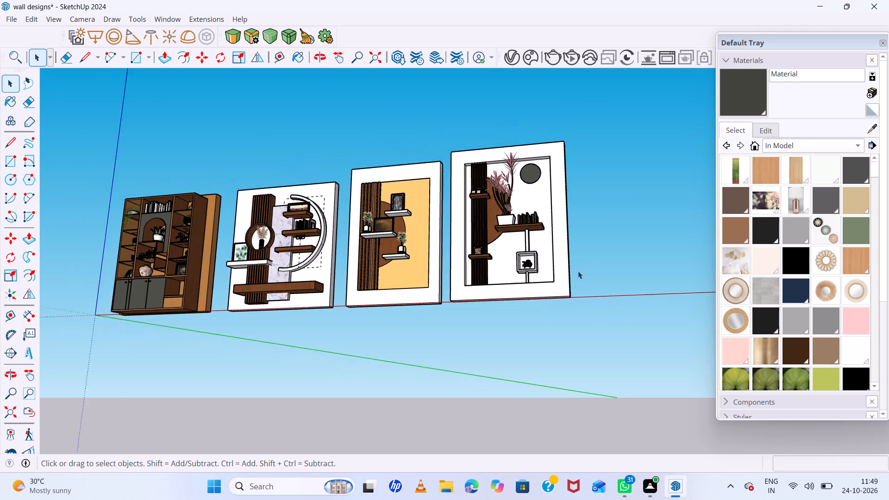
scroll(481, 233, up, 1)
middle_drag(481, 233, 531, 331)
middle_click(531, 331)
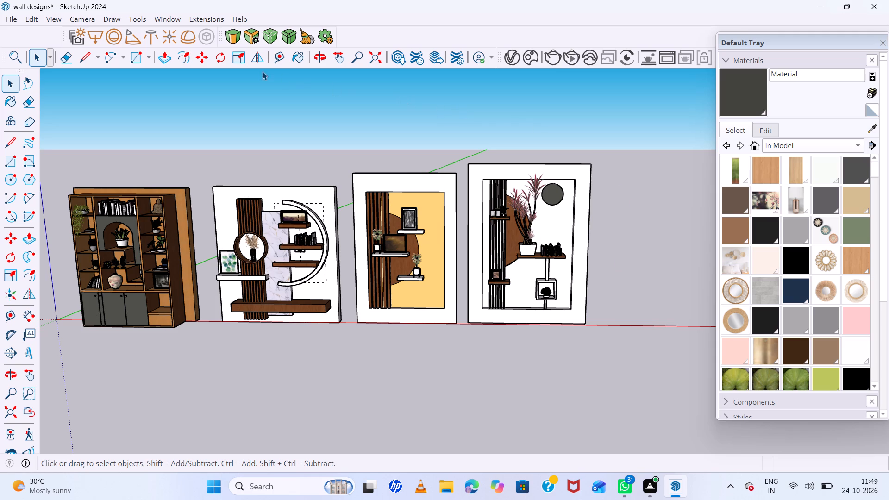
Search 3D Warehouse for lights.
click(173, 20)
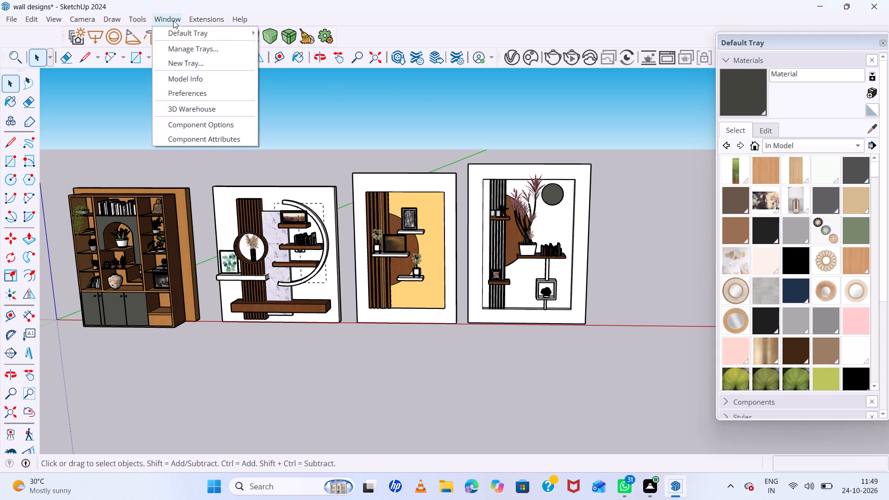
click(214, 109)
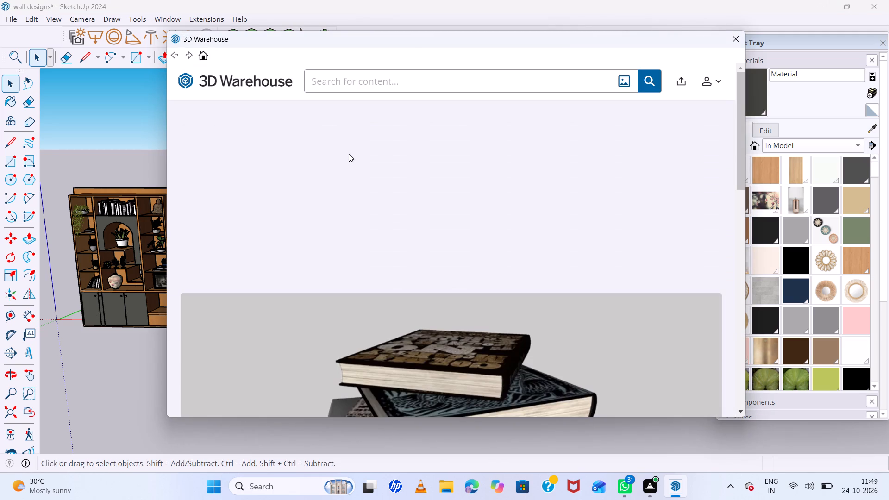
click(336, 81)
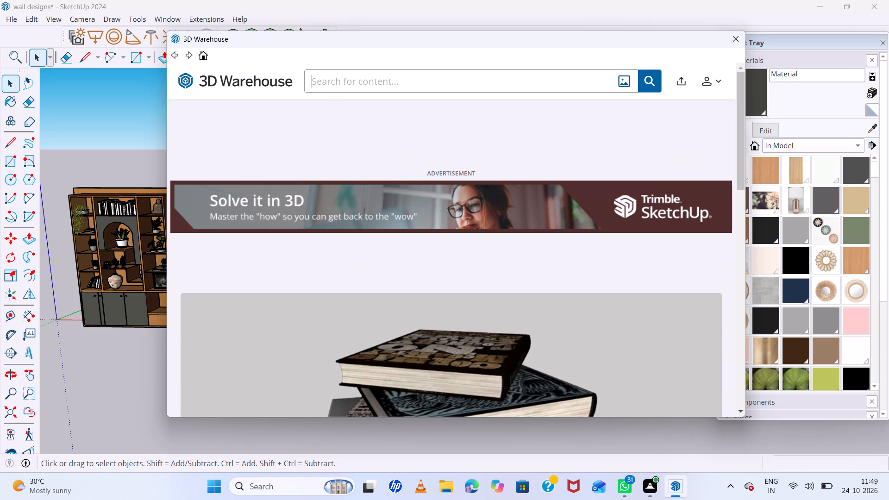
text(han)
key(d)
key(BackSpace)
key(BackSpace)
key(BackSpace)
key(BackSpace)
key(BackSpace)
key(BackSpace)
key(BackSpace)
key(BackSpace)
key(BackSpace)
key(BackSpace)
text(lights)
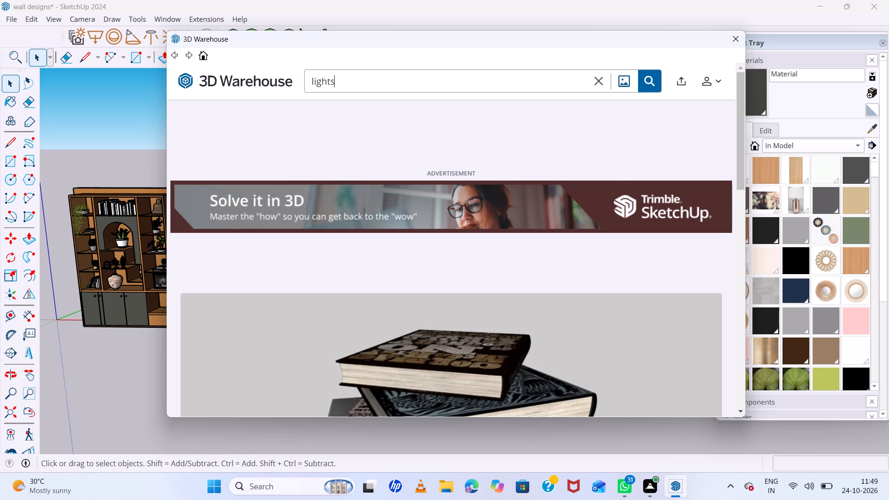
key(Return)
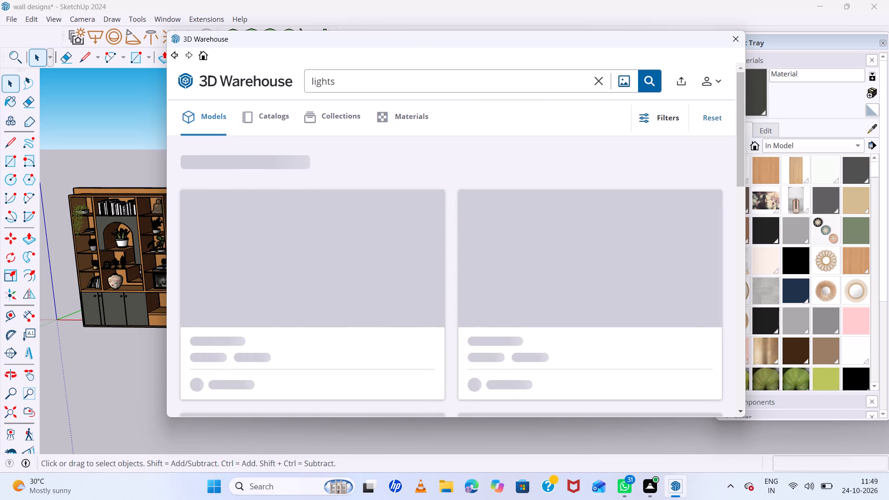
Browse the 3D Warehouse search results for a light suited to the wall designs, then close 3D Warehouse.
scroll(361, 212, down, 14)
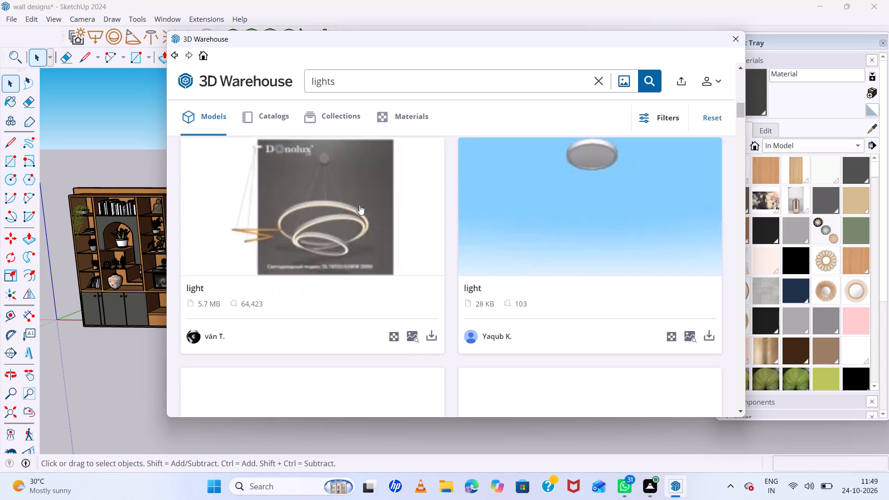
scroll(360, 202, down, 7)
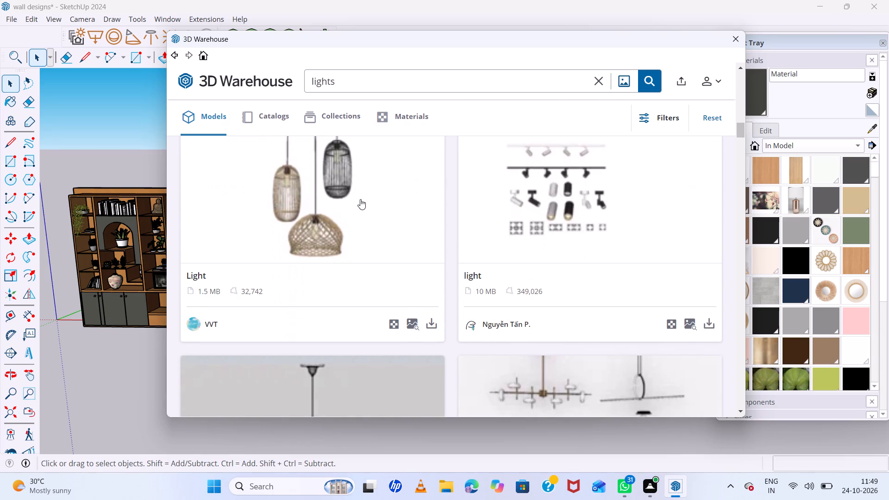
scroll(360, 199, down, 5)
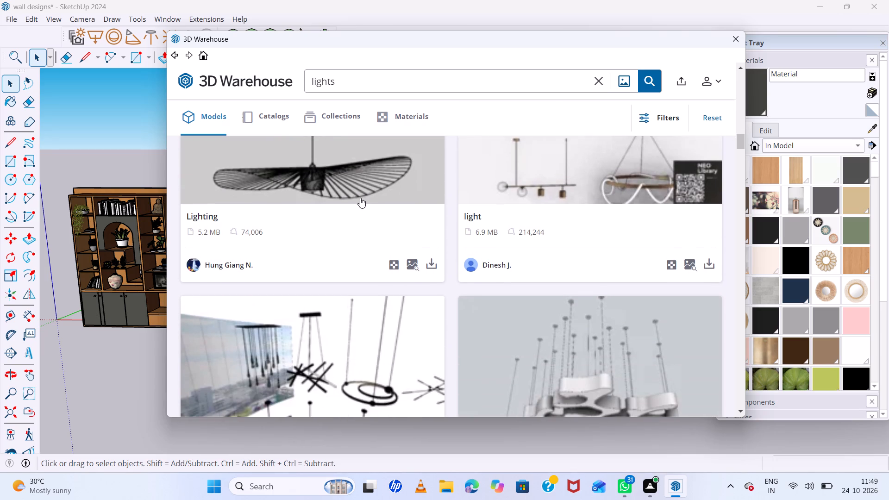
scroll(360, 198, down, 4)
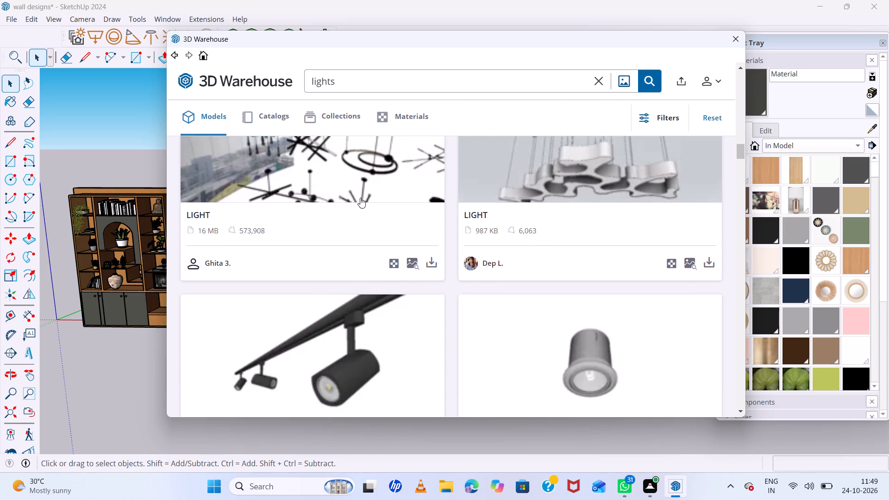
scroll(360, 198, down, 11)
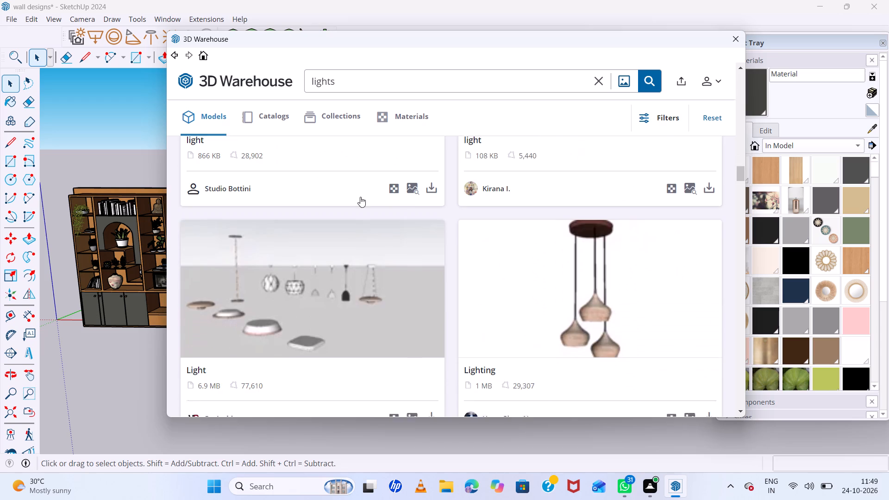
scroll(360, 197, down, 1)
click(739, 34)
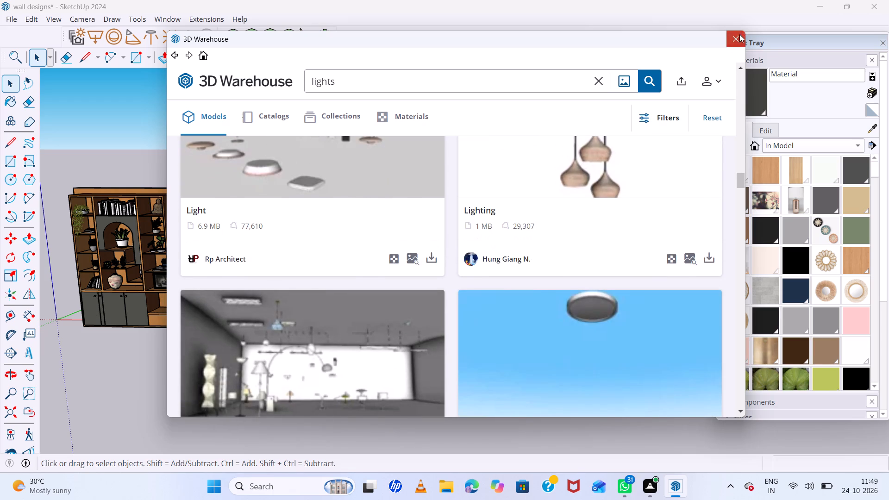
Insert the downloaded Ceiling Lamp from Chaos Cosmos, placing one copy on the open side of the end wall design with the large potted plant.
click(535, 58)
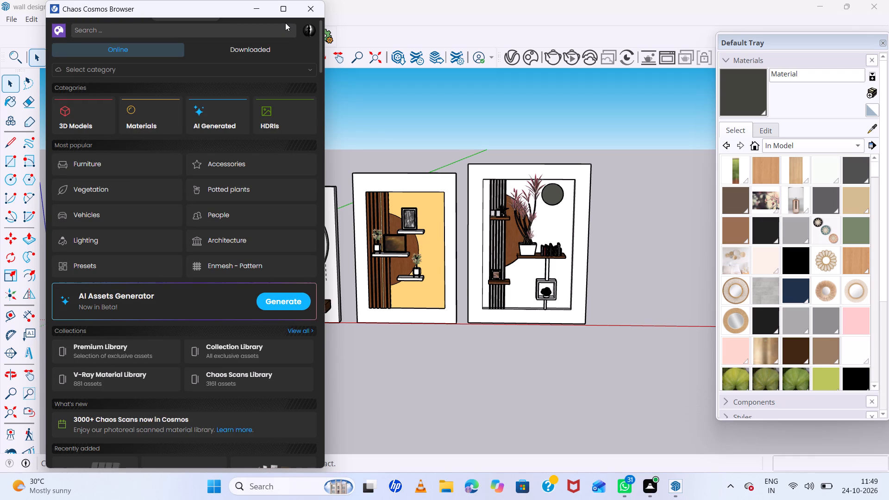
click(236, 45)
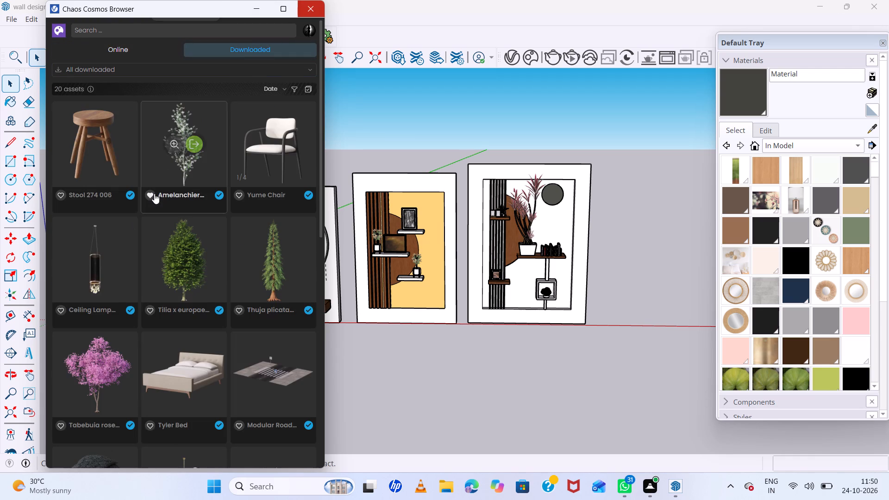
scroll(154, 194, down, 7)
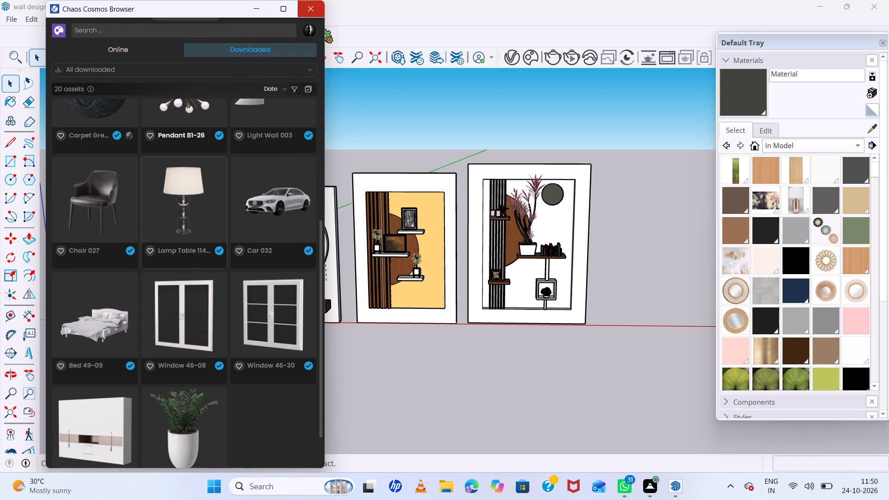
scroll(154, 194, down, 7)
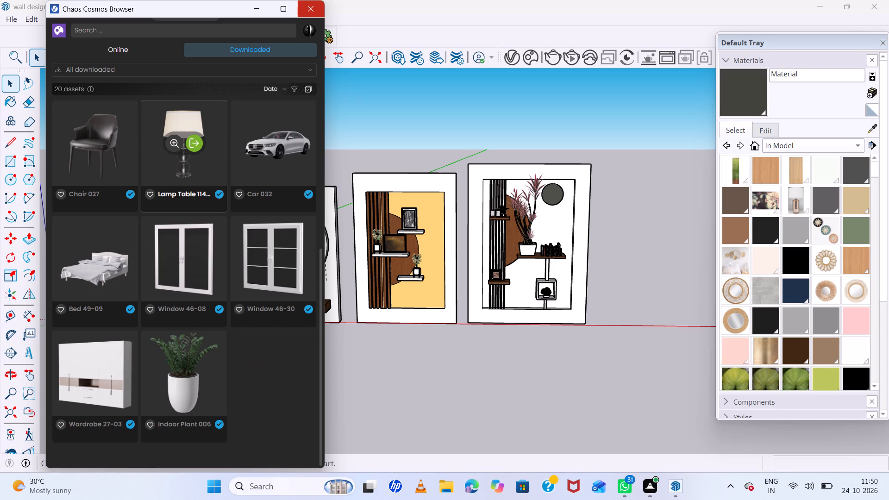
scroll(154, 194, down, 4)
scroll(154, 194, up, 8)
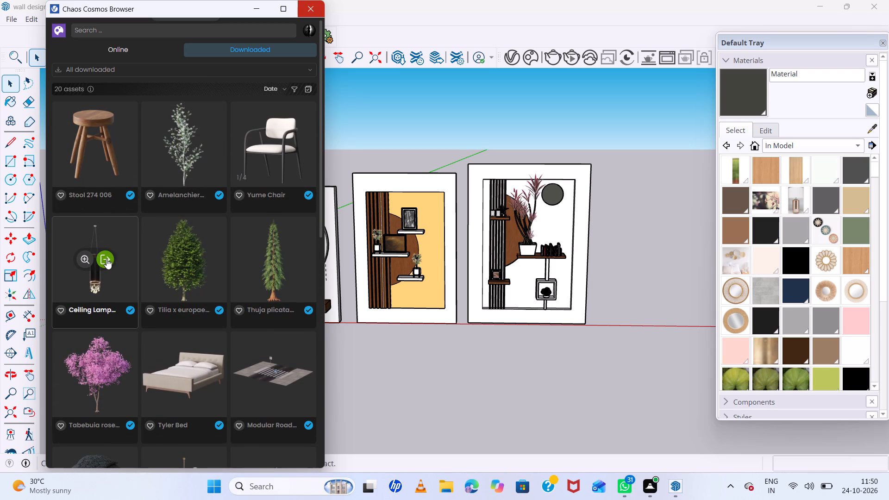
click(106, 259)
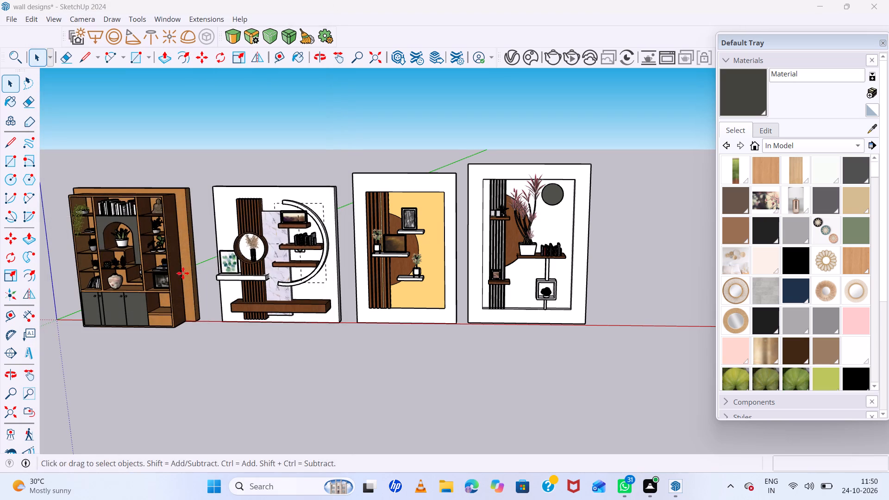
middle_drag(446, 239, 386, 253)
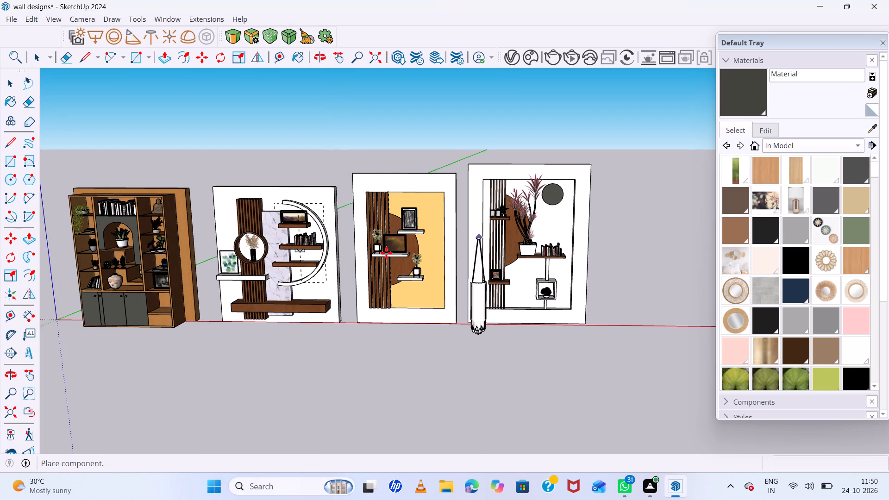
middle_drag(386, 253, 319, 257)
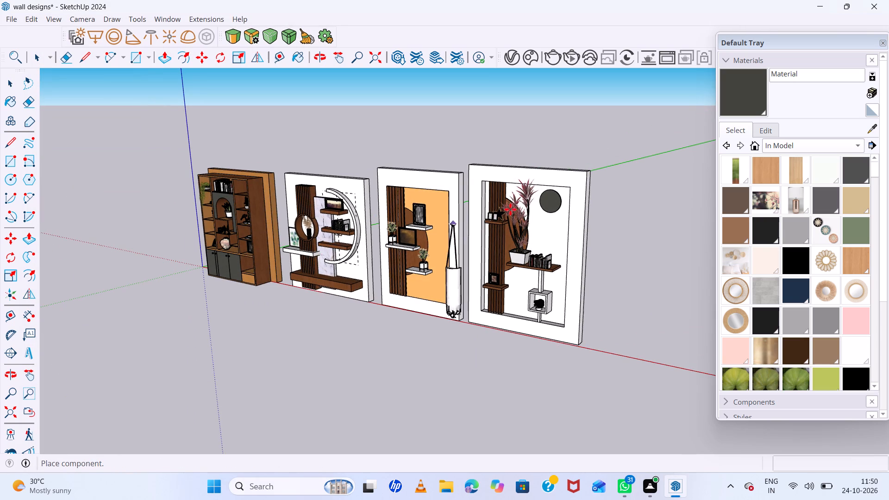
click(628, 253)
scroll(626, 277, up, 7)
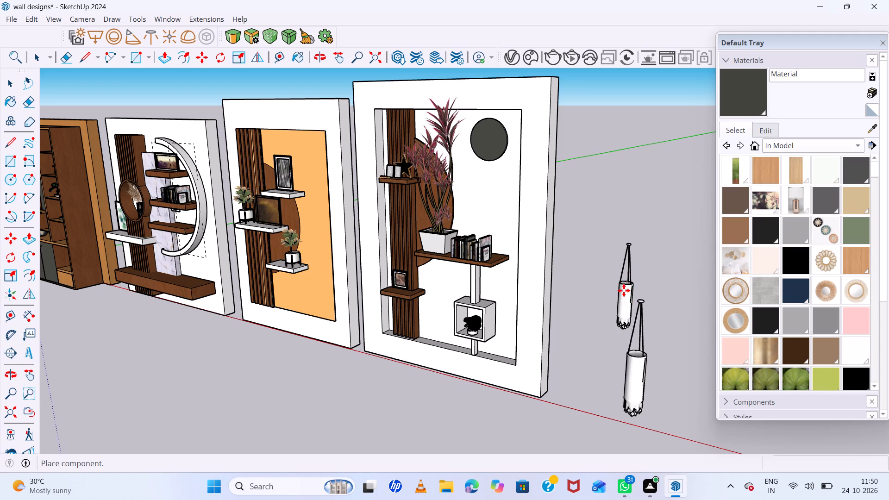
key(space)
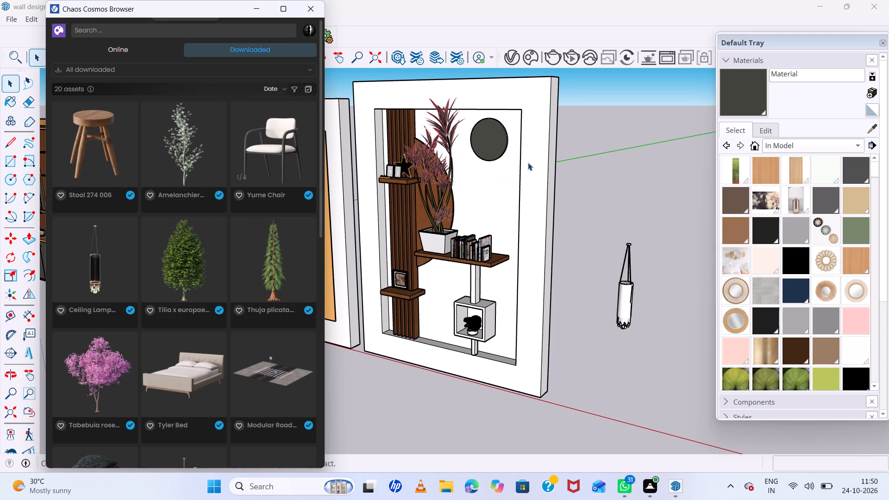
click(309, 13)
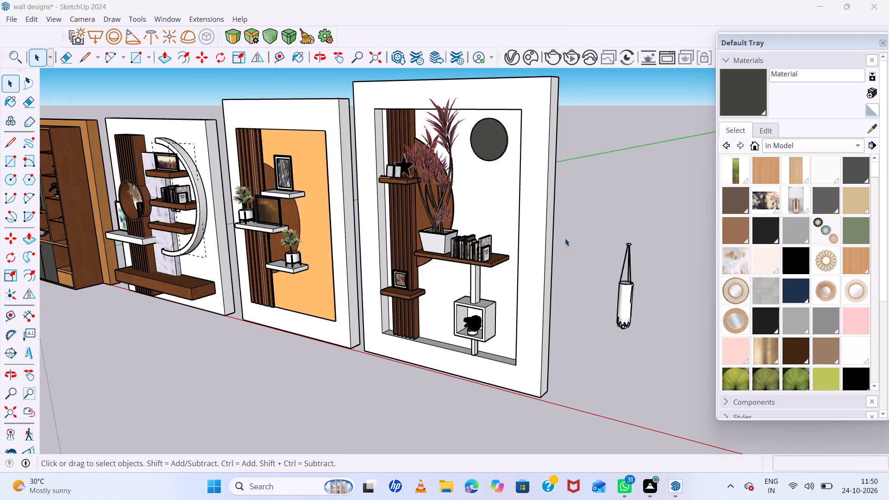
Stretch the ceiling lamp downward along the blue axis by a scale factor of about 1.75.
click(624, 305)
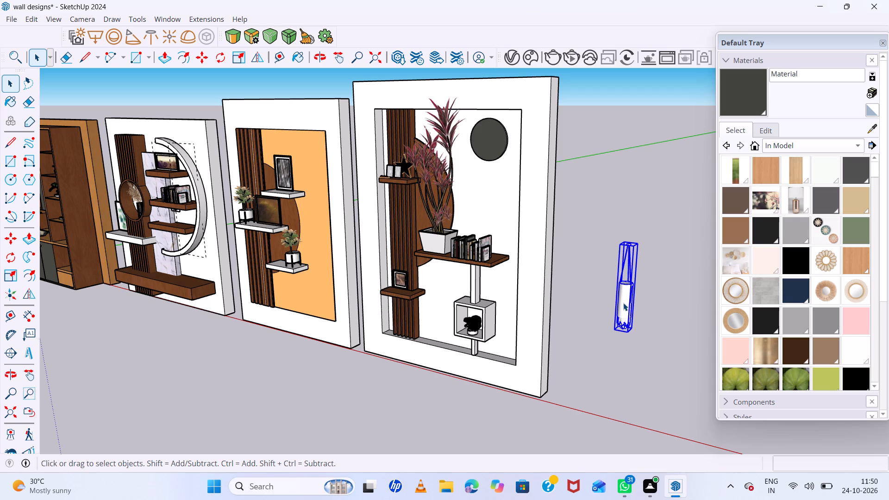
key(s)
scroll(611, 369, up, 8)
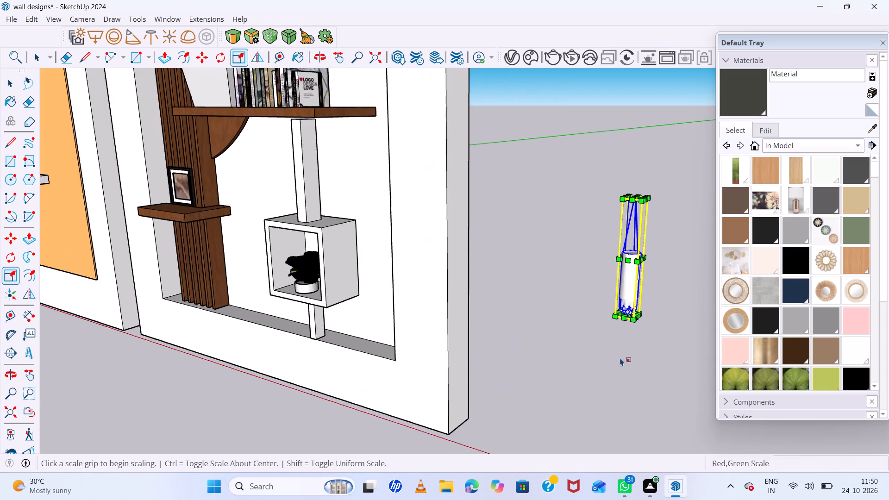
scroll(625, 350, up, 12)
scroll(570, 286, down, 10)
scroll(618, 311, up, 1)
middle_drag(618, 311, 606, 210)
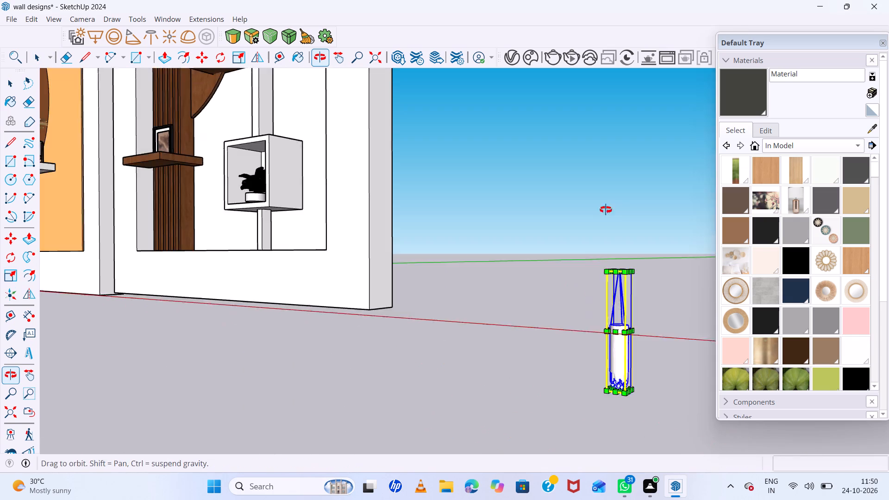
middle_drag(606, 210, 604, 175)
scroll(557, 270, down, 14)
scroll(540, 265, down, 8)
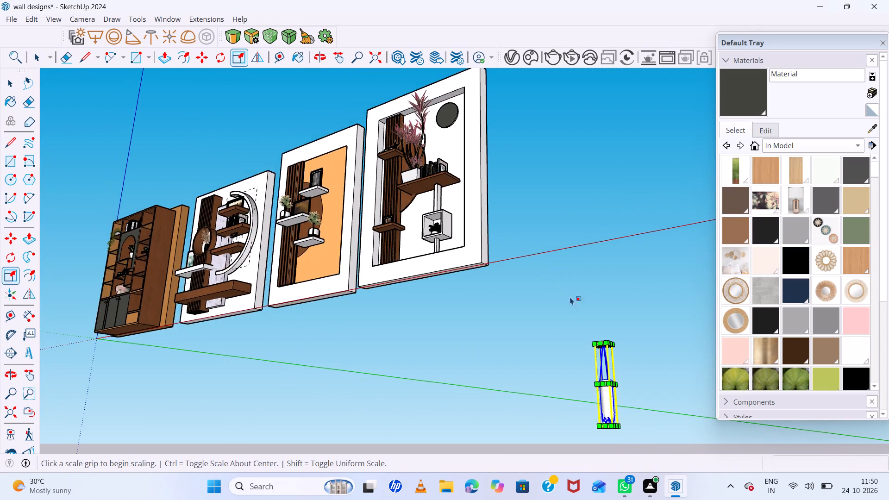
scroll(596, 399, down, 6)
scroll(620, 434, up, 20)
scroll(620, 434, up, 8)
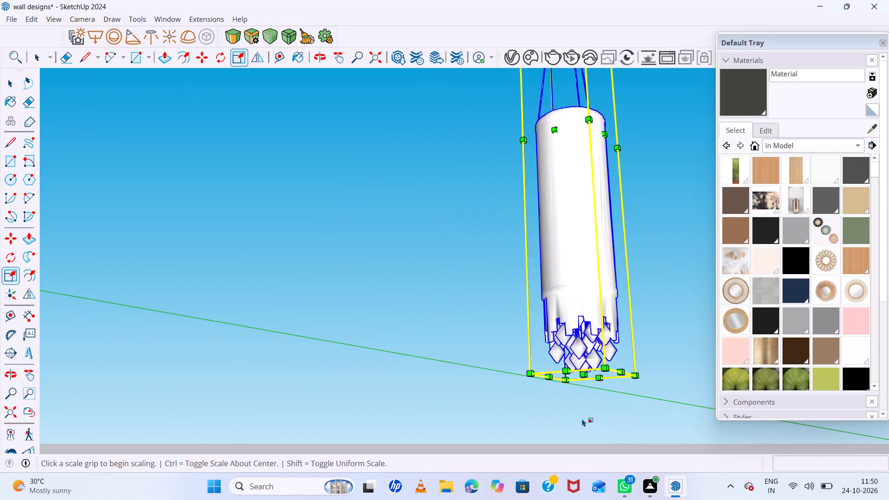
scroll(579, 412, up, 5)
scroll(576, 360, down, 6)
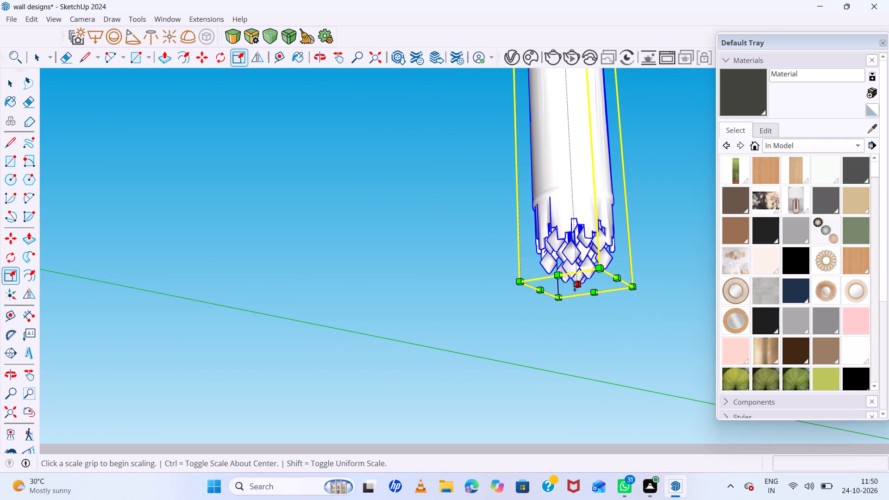
click(578, 286)
scroll(569, 338, down, 12)
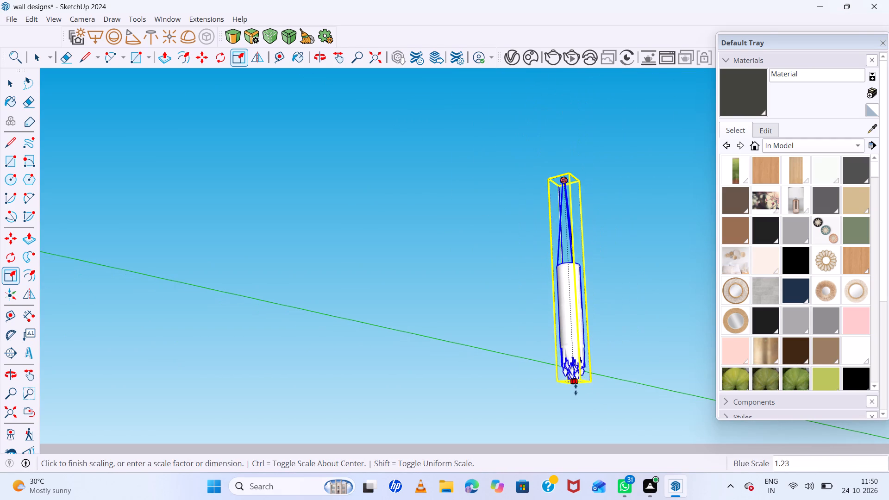
scroll(576, 389, down, 6)
click(576, 421)
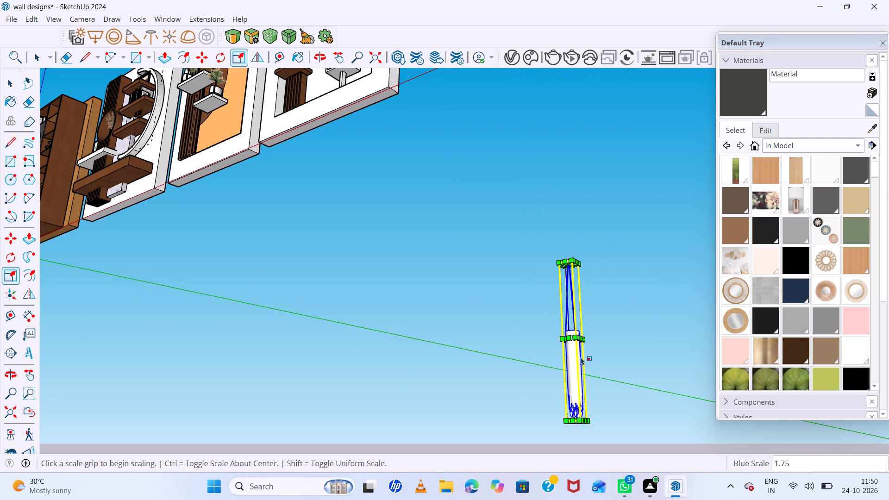
Scale the ceiling lamp along the green axis to about 0.68 to make it slimmer.
scroll(575, 344, up, 12)
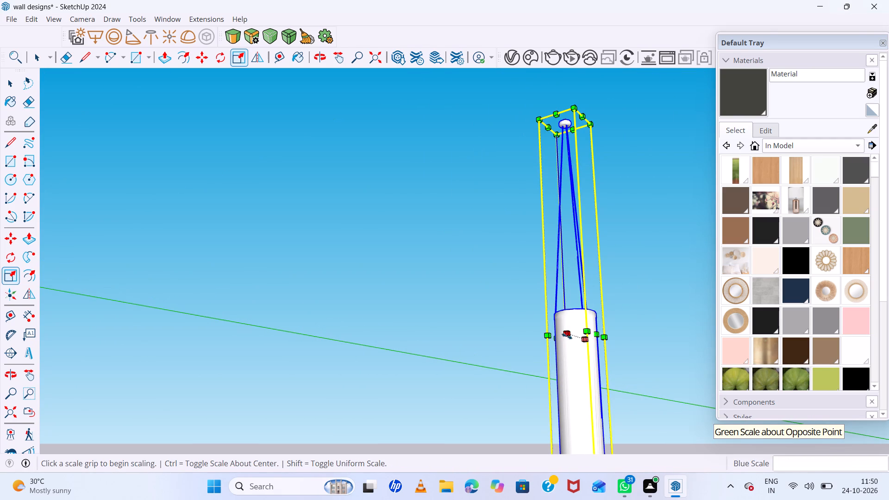
click(565, 334)
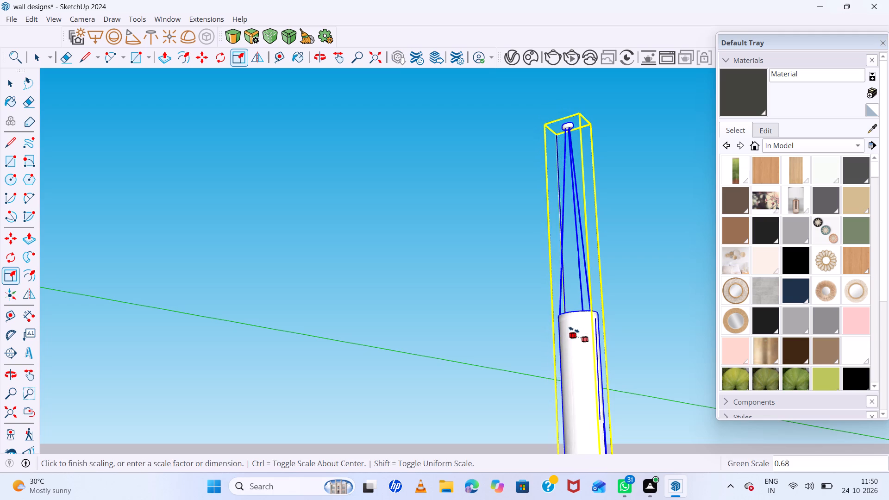
click(575, 329)
scroll(544, 314, down, 12)
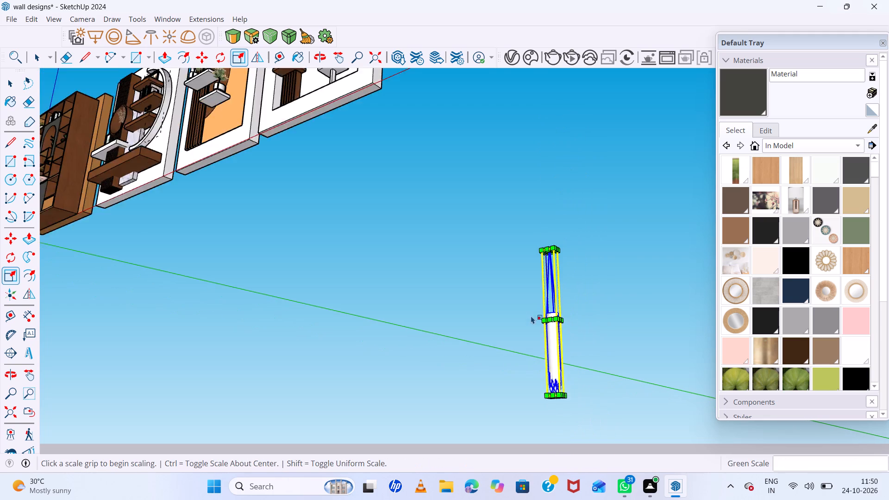
Scale the ceiling lamp down along the red and blue axes from its top edge to narrow its other side.
middle_drag(531, 319, 587, 459)
scroll(538, 202, up, 6)
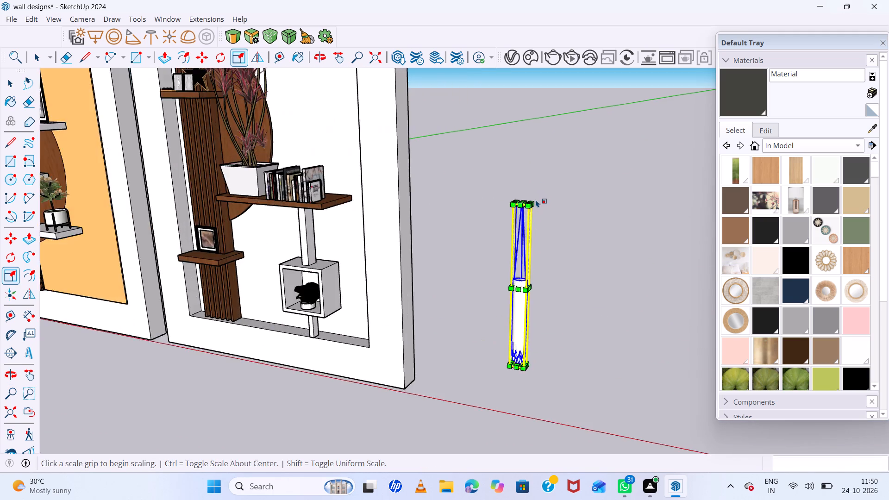
scroll(536, 200, up, 12)
scroll(466, 243, up, 6)
scroll(531, 229, down, 5)
middle_drag(534, 264, 535, 272)
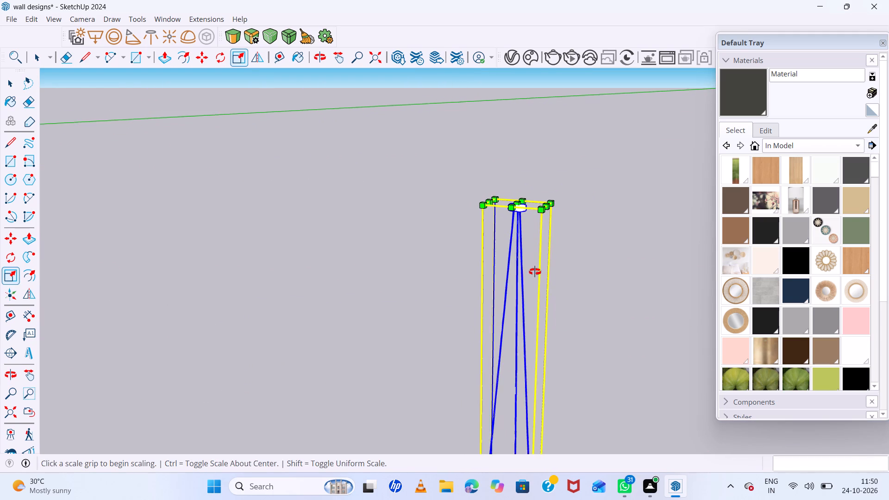
middle_drag(535, 272, 530, 358)
middle_click(530, 358)
scroll(551, 231, up, 6)
click(550, 206)
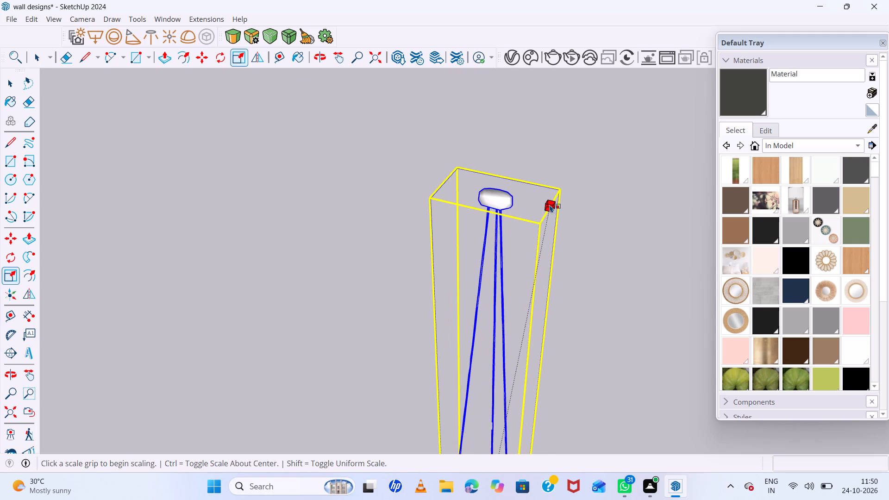
click(501, 202)
scroll(501, 211, down, 3)
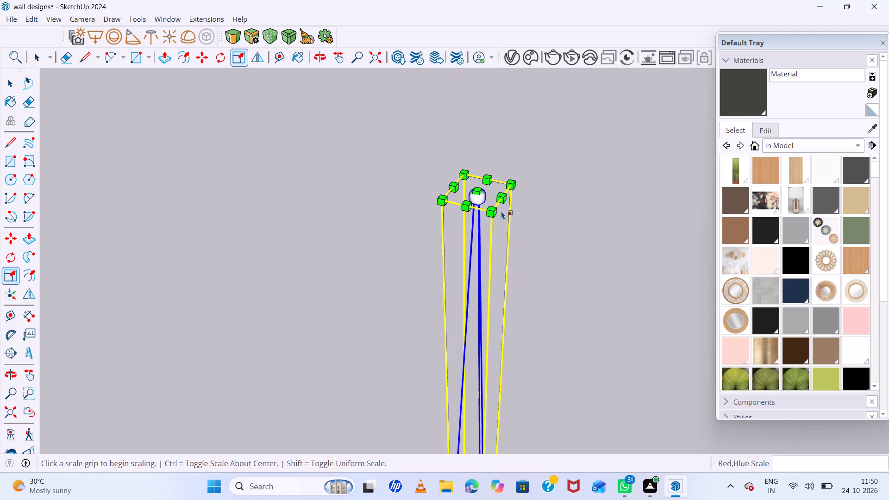
scroll(501, 211, down, 16)
Move the ceiling lamp about 37' 6" to the upper front of the end wall design with the large potted plant.
middle_drag(538, 315, 544, 247)
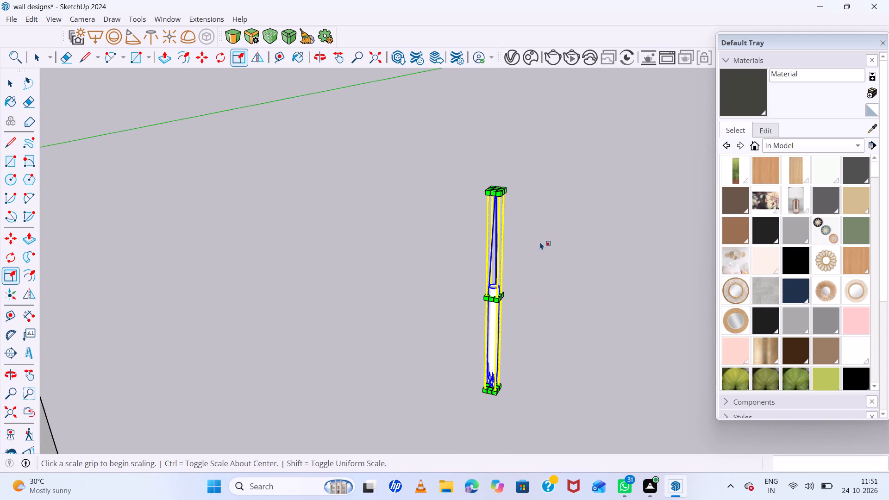
key(m)
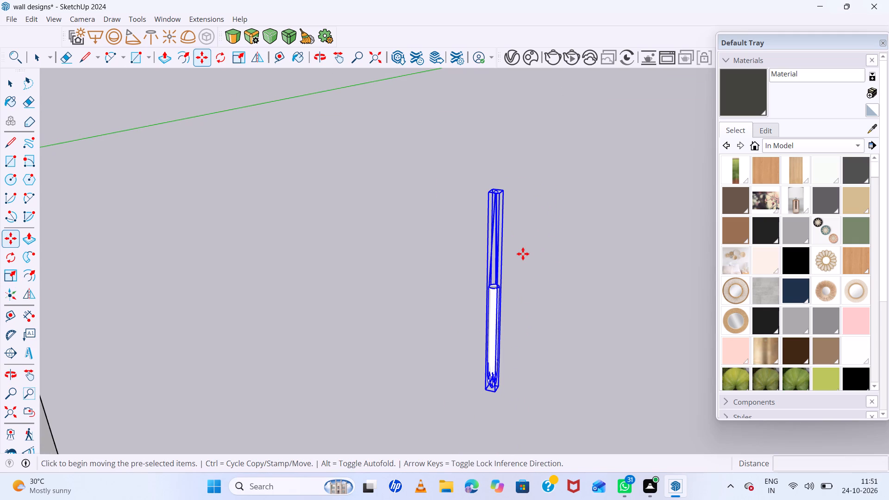
scroll(480, 194, up, 13)
click(520, 183)
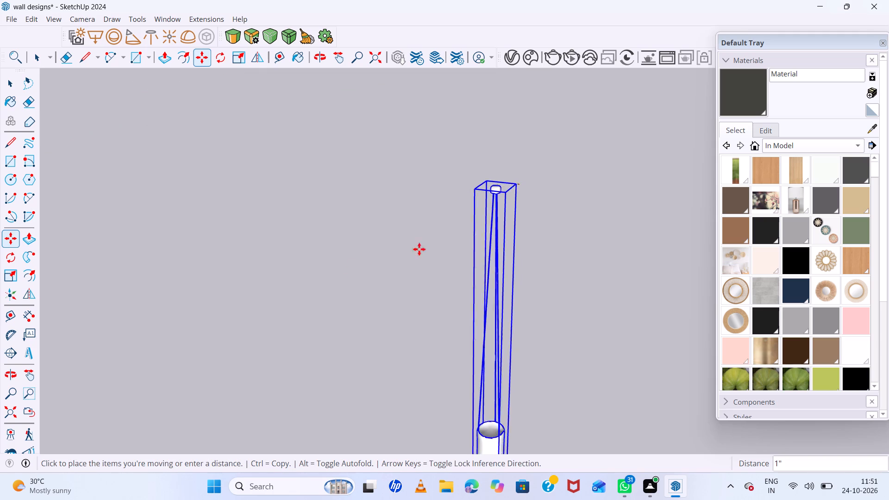
scroll(223, 311, down, 20)
scroll(223, 311, down, 7)
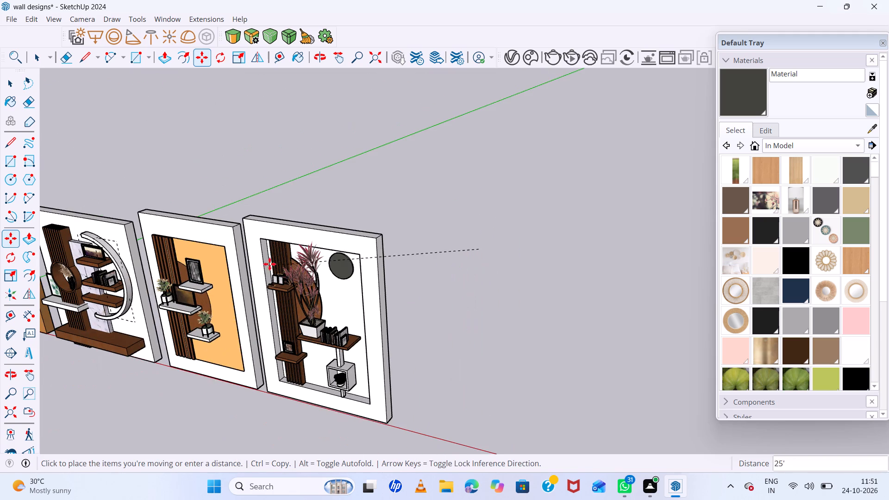
scroll(272, 262, up, 6)
scroll(380, 210, up, 2)
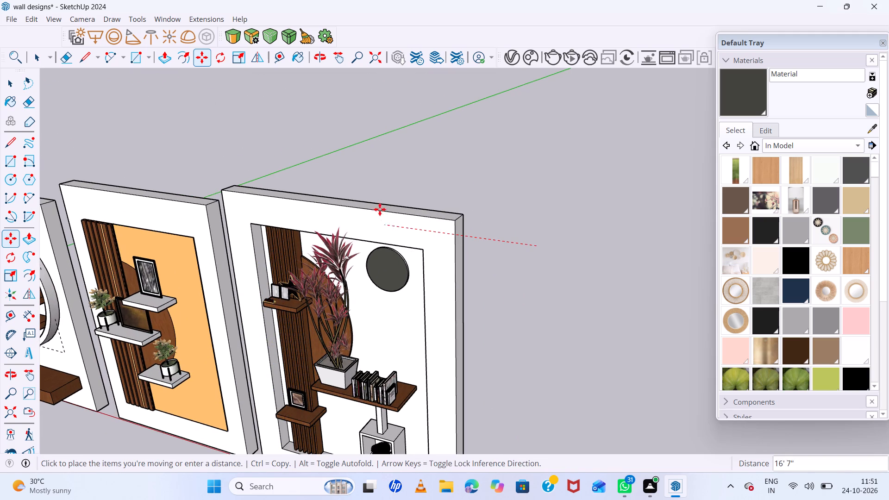
scroll(380, 209, up, 4)
scroll(383, 205, down, 4)
click(374, 214)
scroll(404, 251, down, 3)
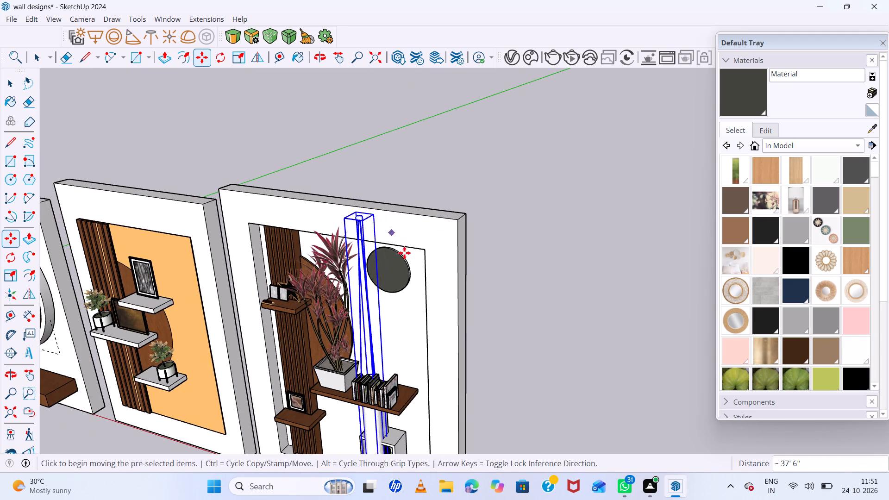
Shift the ceiling lamp about 1' 1" further toward the open side of the end wall design, away from the plant.
scroll(404, 253, down, 3)
middle_drag(421, 201, 430, 165)
middle_click(431, 165)
scroll(432, 163, down, 13)
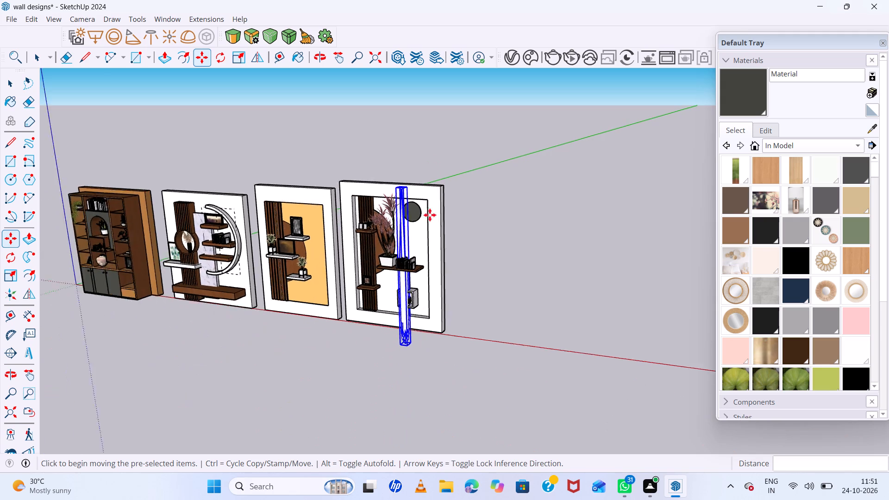
scroll(414, 292, up, 12)
middle_drag(376, 271, 564, 323)
scroll(487, 130, up, 17)
click(459, 125)
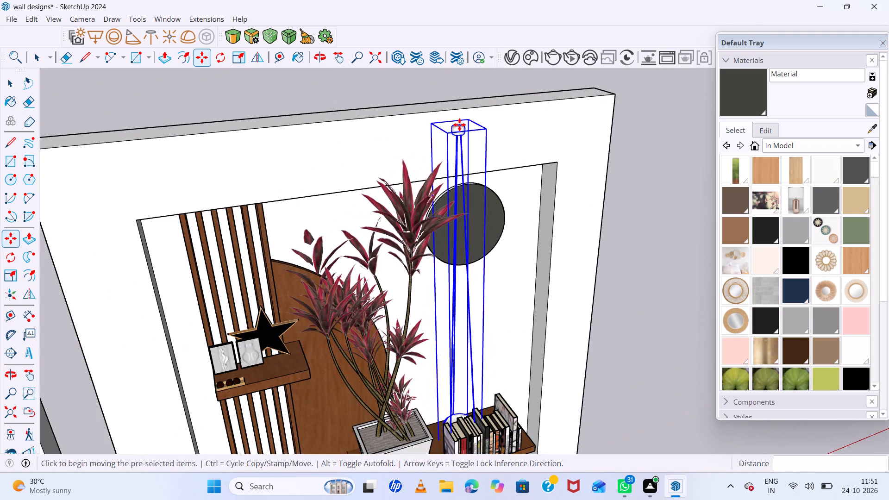
click(486, 139)
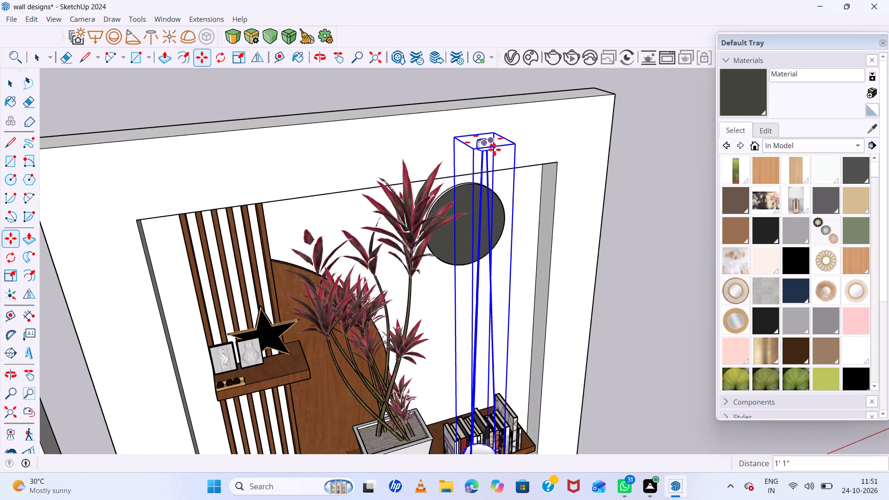
Shorten the ceiling lamp from its bottom end along the blue axis to a scale factor of about 0.34.
key(s)
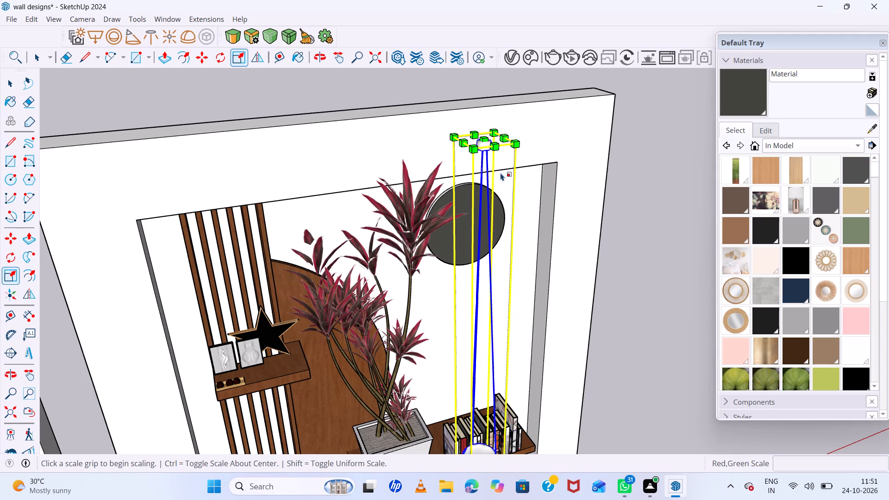
scroll(499, 189, down, 20)
scroll(499, 189, down, 1)
scroll(504, 363, up, 11)
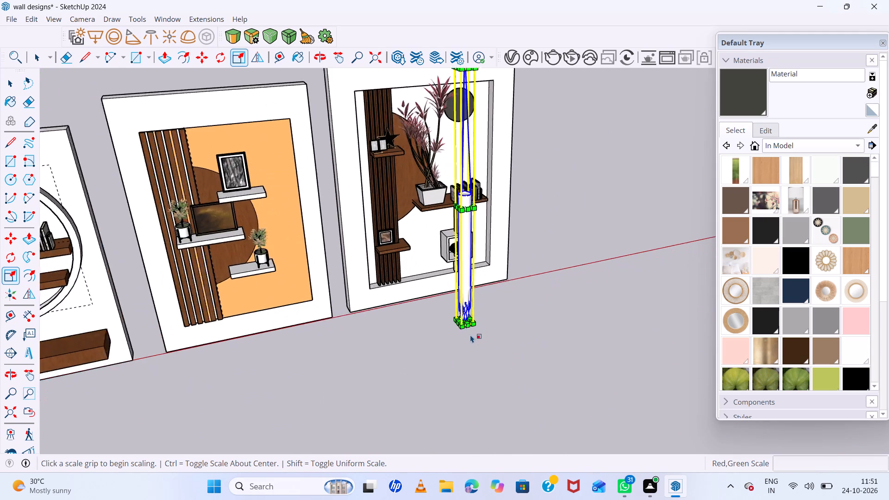
scroll(470, 335, up, 20)
scroll(470, 335, up, 3)
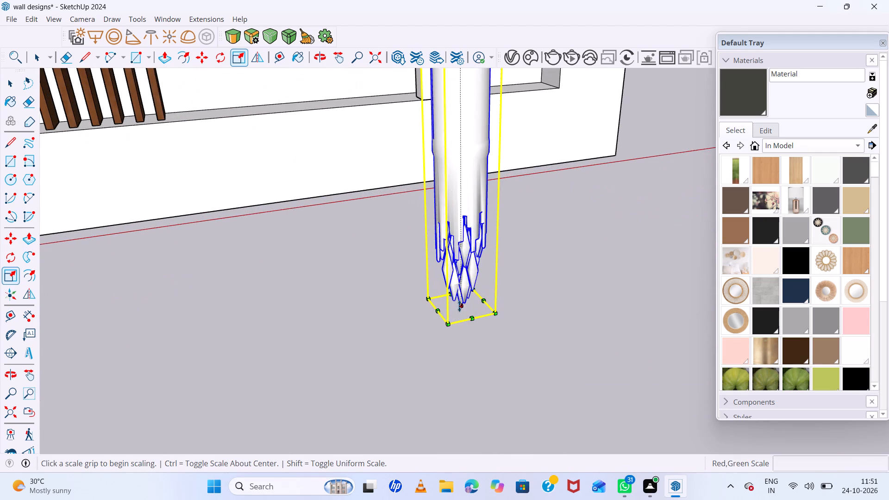
click(462, 306)
scroll(472, 233, down, 20)
scroll(472, 233, down, 3)
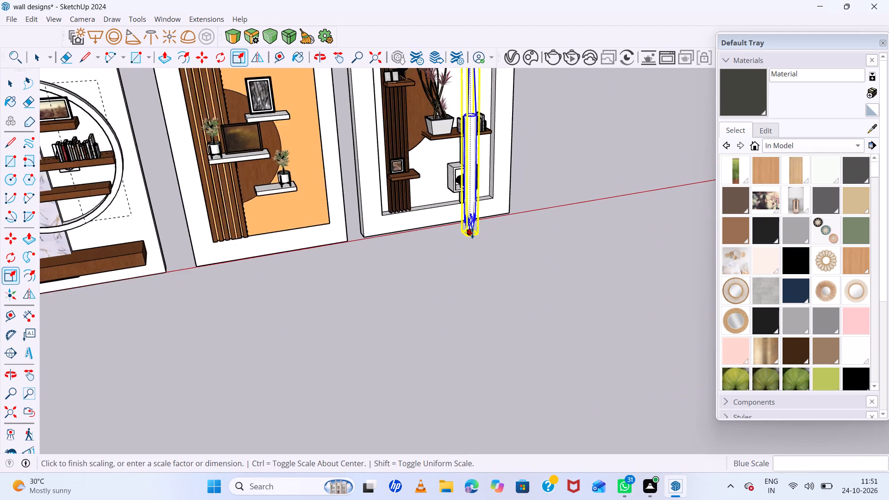
scroll(472, 233, down, 4)
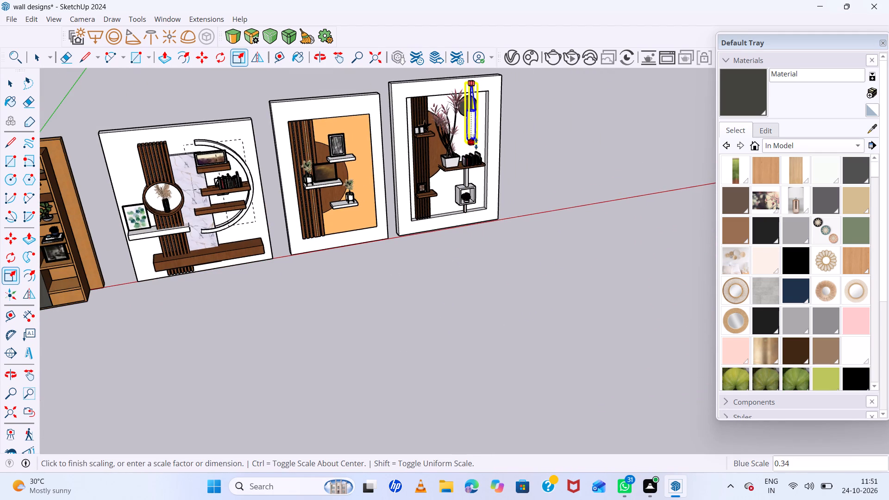
click(476, 144)
Scale the ceiling lamp down from its top along the blue axis to about 0.86, level with the recess's upper edge.
scroll(473, 116, up, 11)
scroll(461, 207, down, 6)
middle_drag(513, 286, 470, 256)
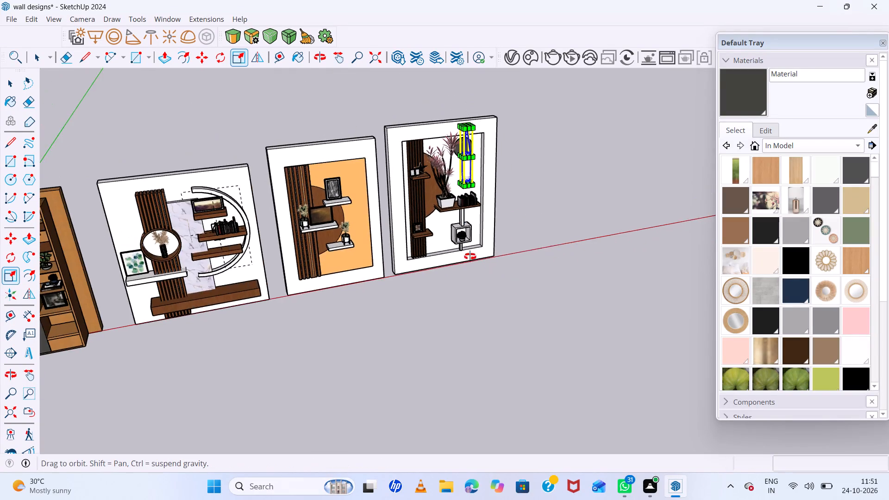
middle_drag(470, 256, 416, 233)
middle_click(415, 232)
scroll(499, 141, up, 20)
scroll(499, 141, up, 4)
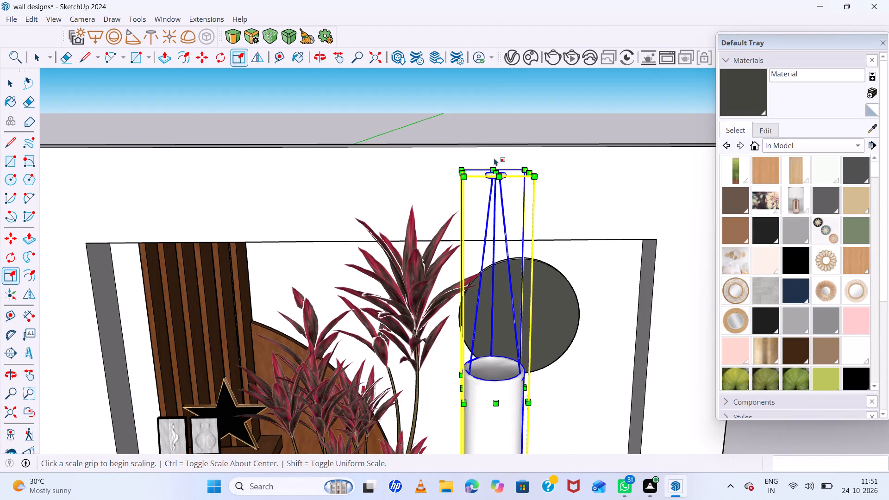
click(496, 169)
click(499, 239)
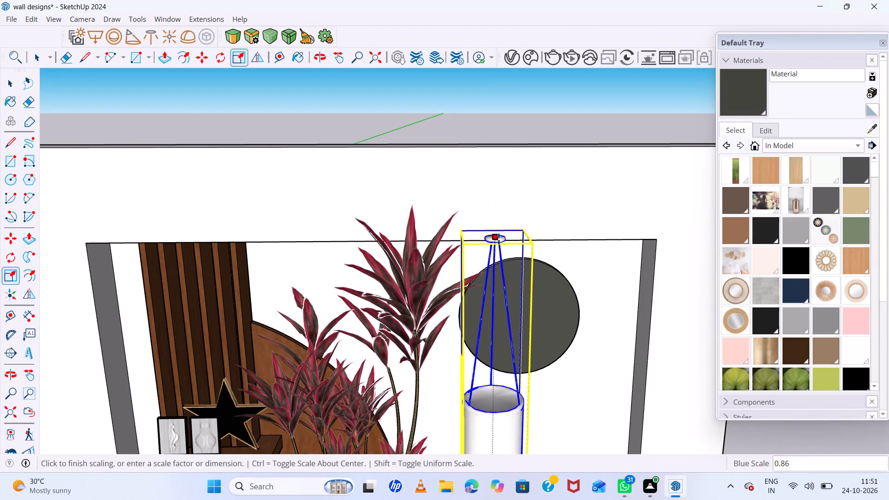
Narrow the ceiling lamp along the red axis to a scale factor of 0.60.
scroll(439, 253, down, 13)
middle_drag(512, 344, 400, 296)
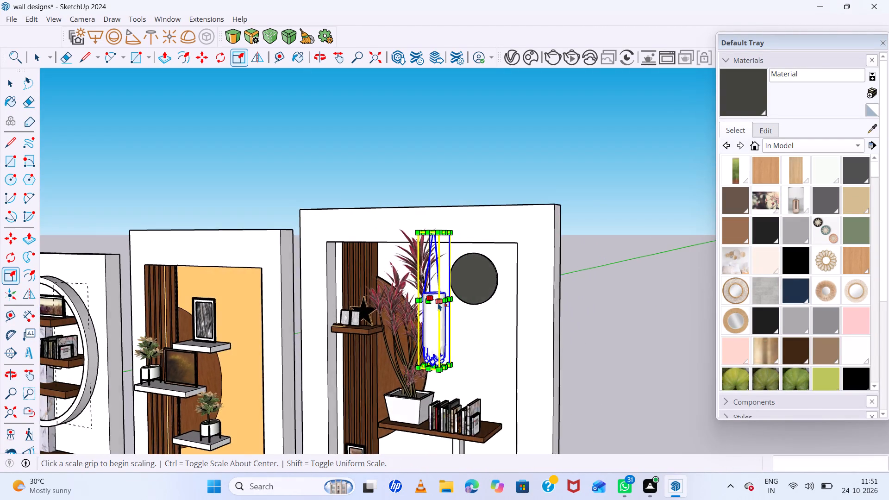
scroll(438, 303, up, 11)
click(443, 295)
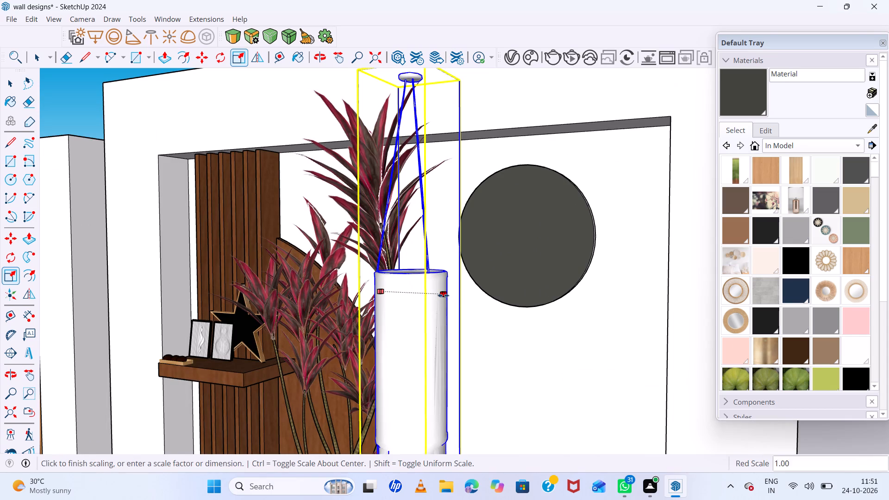
click(418, 294)
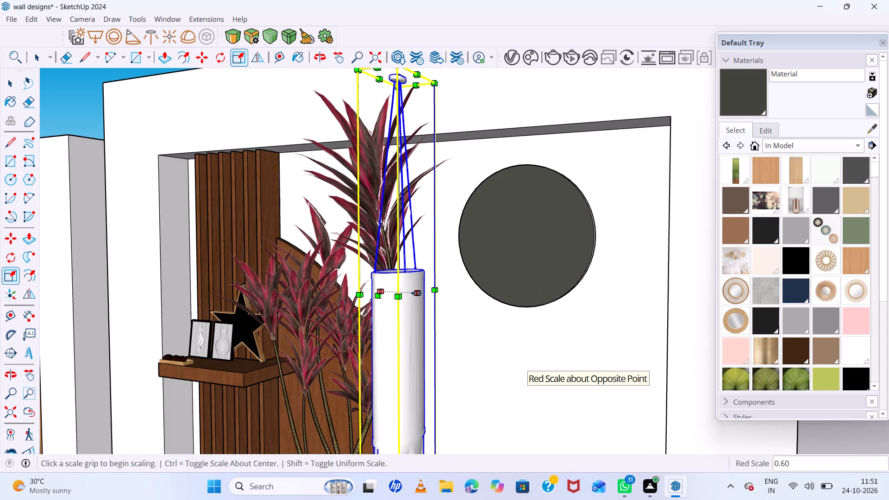
Reduce the ceiling lamp's depth along the green axis to a scale factor of about 0.59.
scroll(416, 293, down, 10)
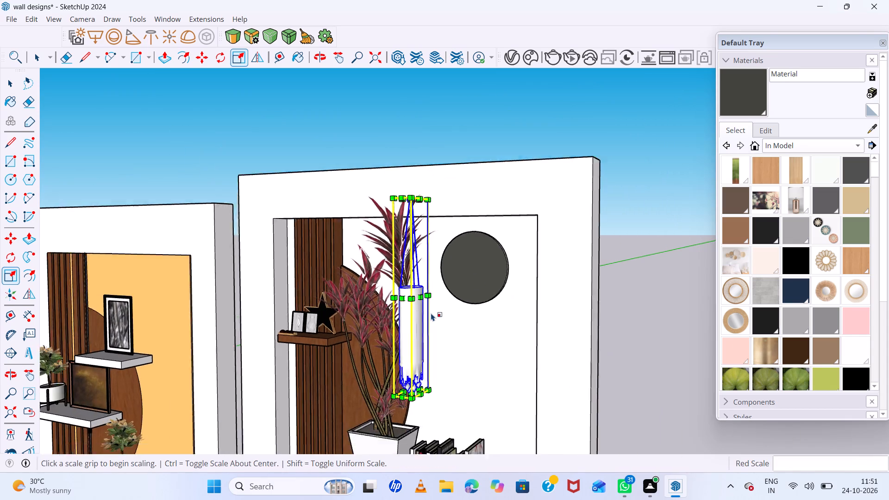
middle_drag(432, 314, 465, 414)
middle_click(465, 414)
scroll(422, 301, up, 7)
scroll(448, 350, up, 5)
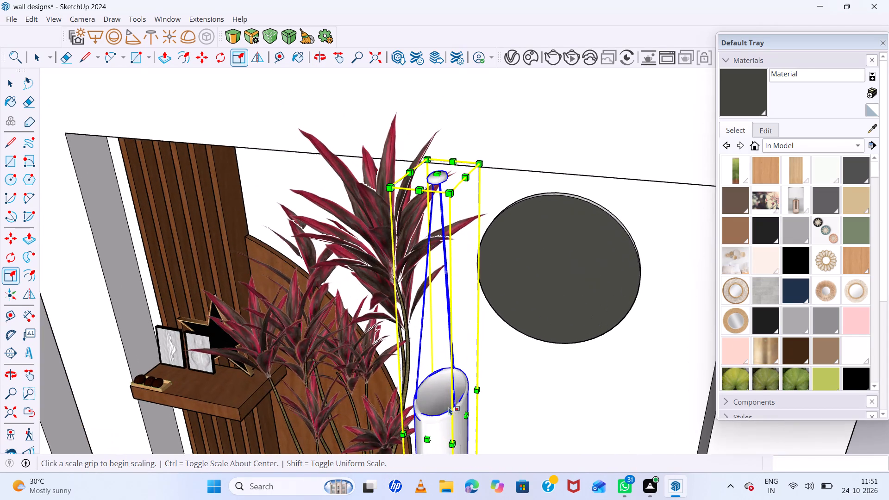
scroll(443, 411, down, 6)
click(431, 431)
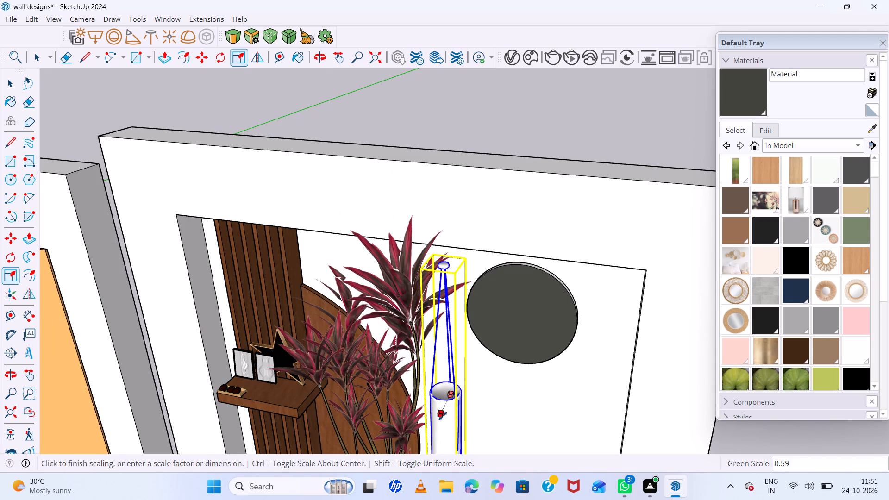
click(443, 416)
Move the slimmed ceiling lamp about 1' 5" so it hangs from the recess's upper edge in front of the dark round panel.
scroll(451, 283, up, 9)
middle_drag(430, 270, 475, 348)
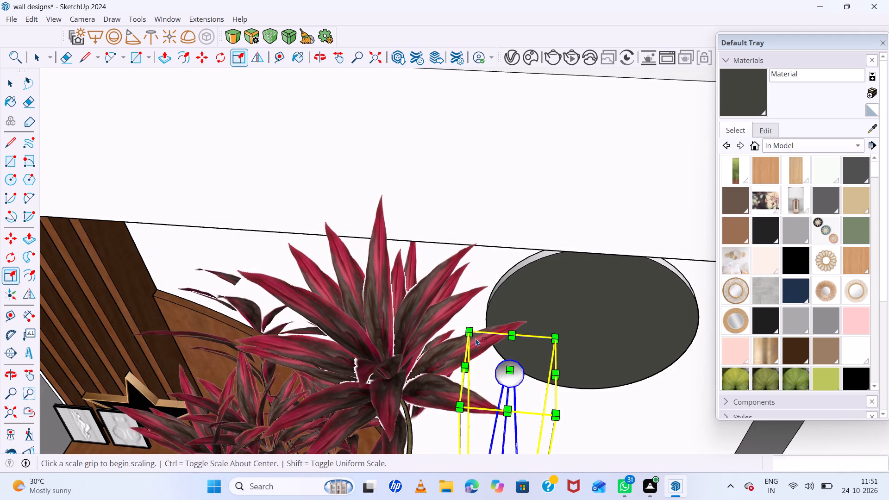
key(space)
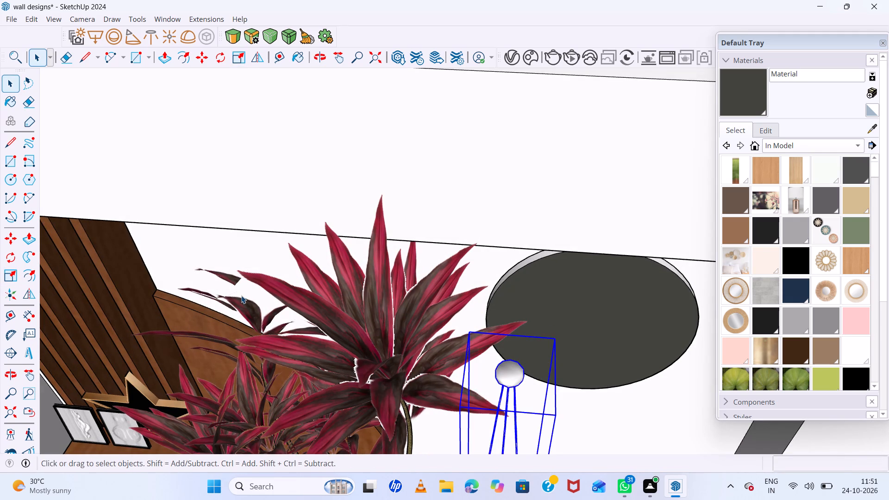
key(m)
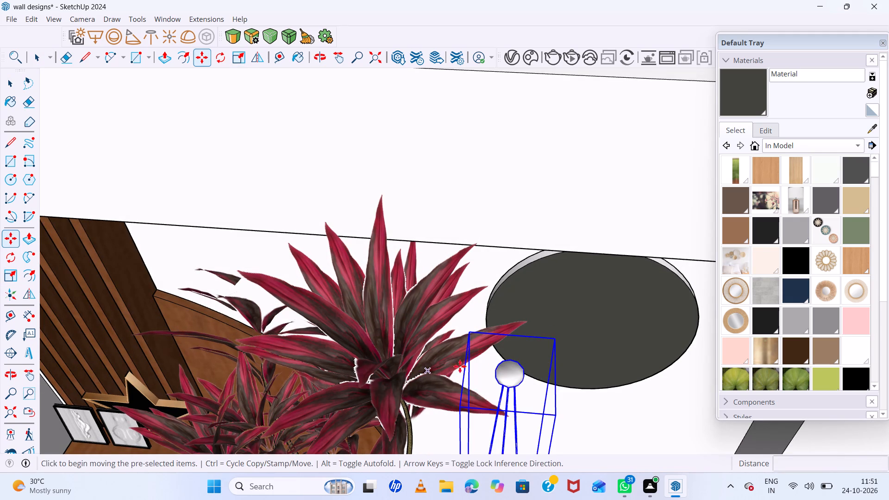
scroll(510, 368, down, 3)
click(545, 349)
scroll(493, 345, down, 6)
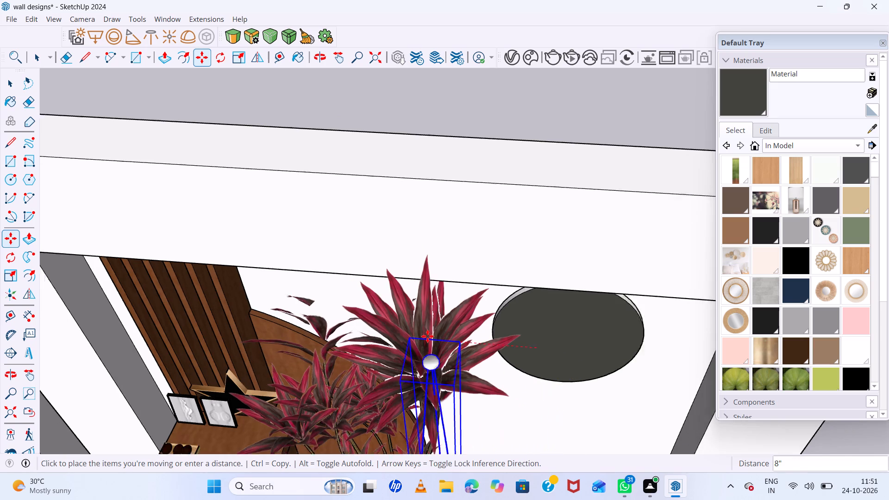
scroll(387, 332, down, 12)
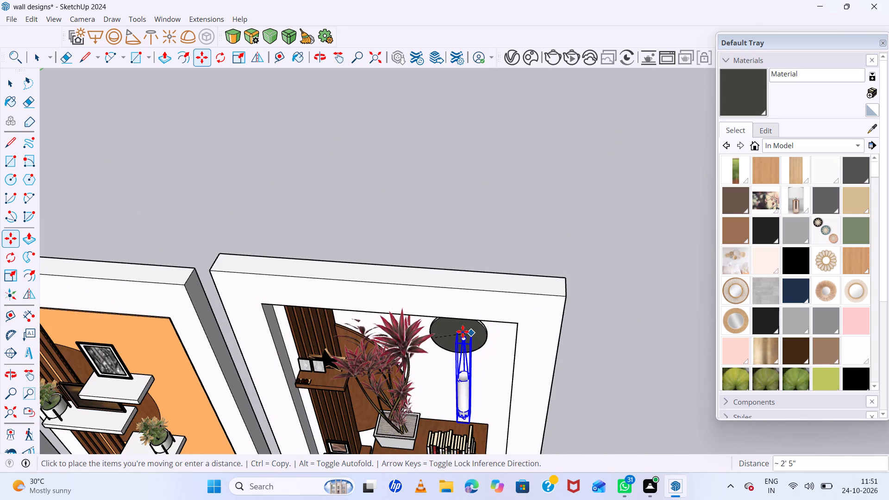
click(466, 320)
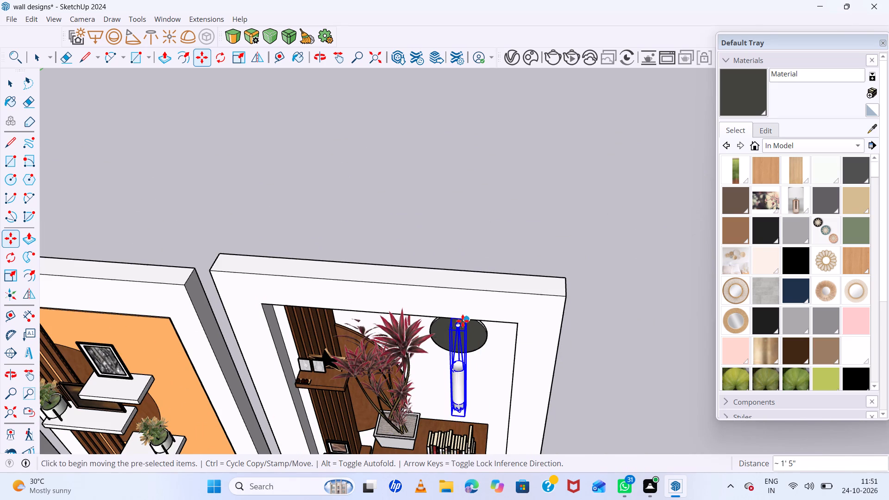
Deselect the lamp and examine its placement in the end wall design, along with the whole row of designs.
scroll(463, 321, up, 6)
middle_drag(461, 346, 518, 200)
middle_click(501, 196)
middle_drag(494, 194, 443, 187)
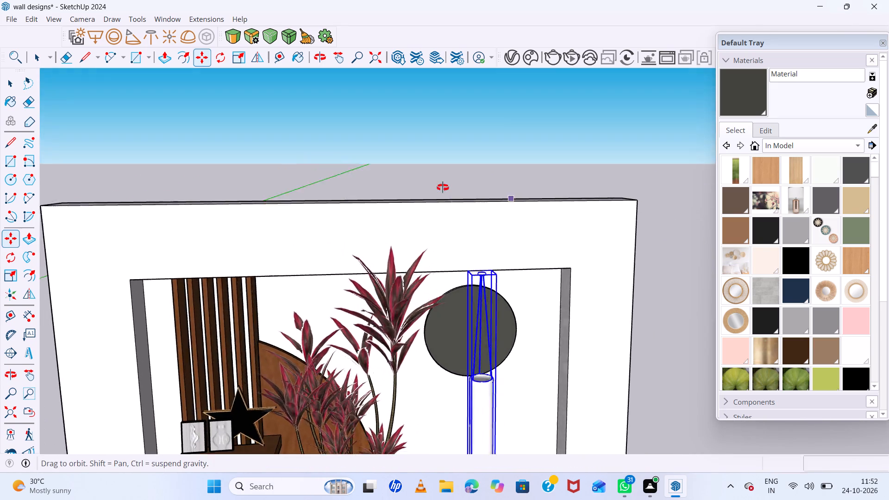
middle_drag(443, 187, 442, 187)
middle_click(442, 187)
key(space)
click(514, 183)
scroll(448, 184, down, 11)
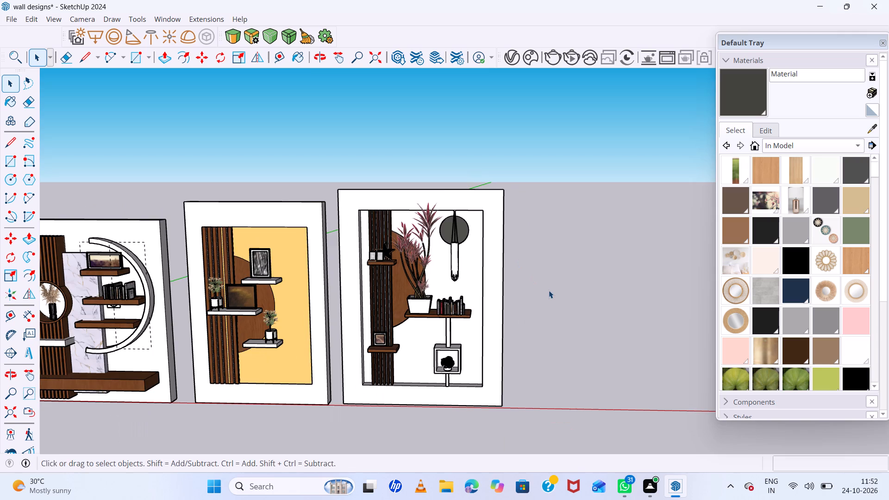
middle_drag(549, 290, 375, 199)
middle_click(375, 199)
middle_click(375, 199)
scroll(474, 287, up, 6)
scroll(473, 287, down, 5)
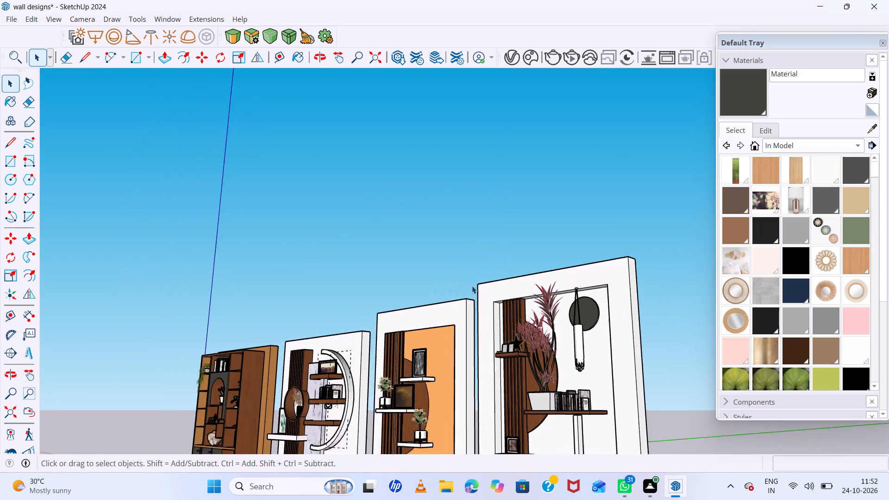
scroll(472, 284, down, 10)
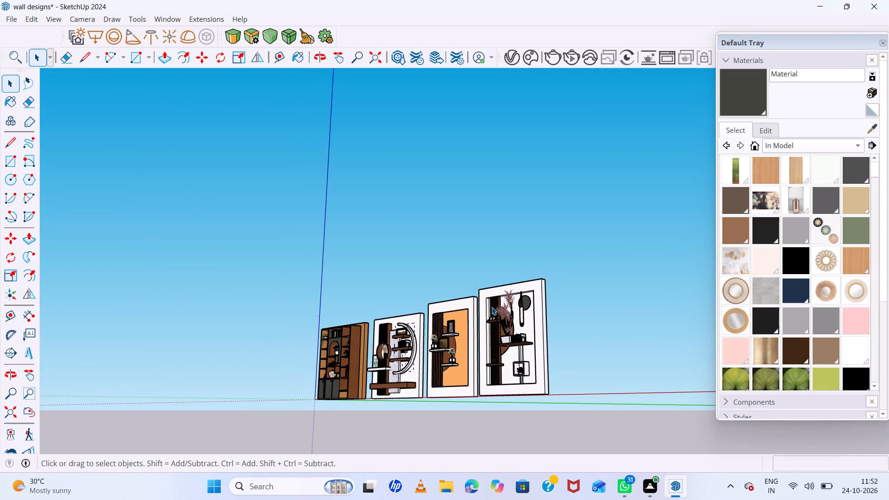
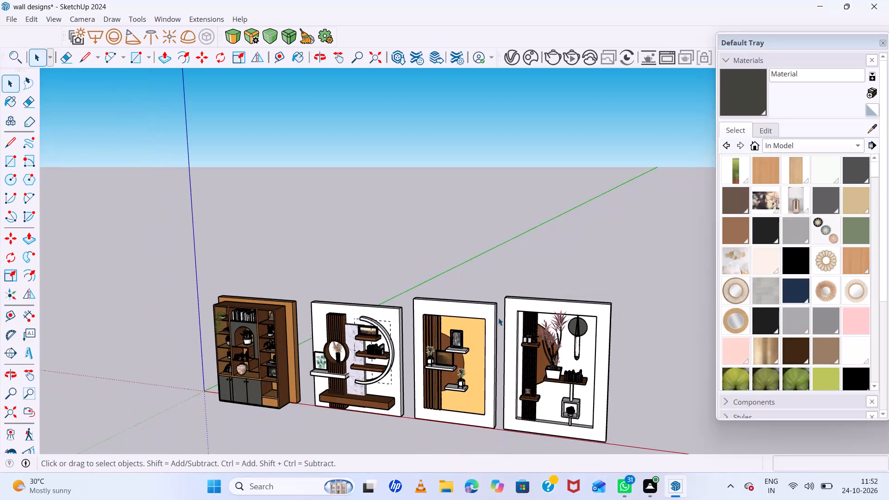
Examine the row of four wall designs from above and from the front.
scroll(499, 318, down, 1)
middle_drag(506, 333, 601, 409)
scroll(535, 385, up, 7)
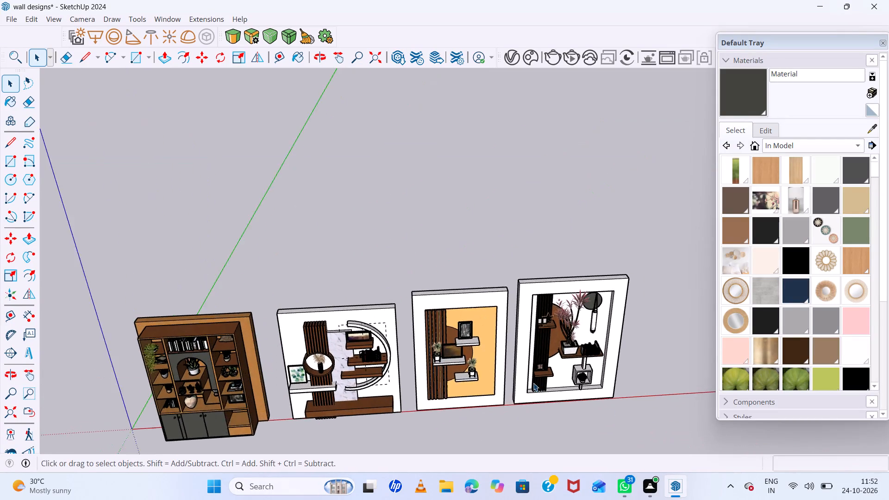
scroll(545, 390, up, 6)
scroll(586, 409, up, 1)
middle_drag(586, 409, 522, 275)
middle_click(522, 275)
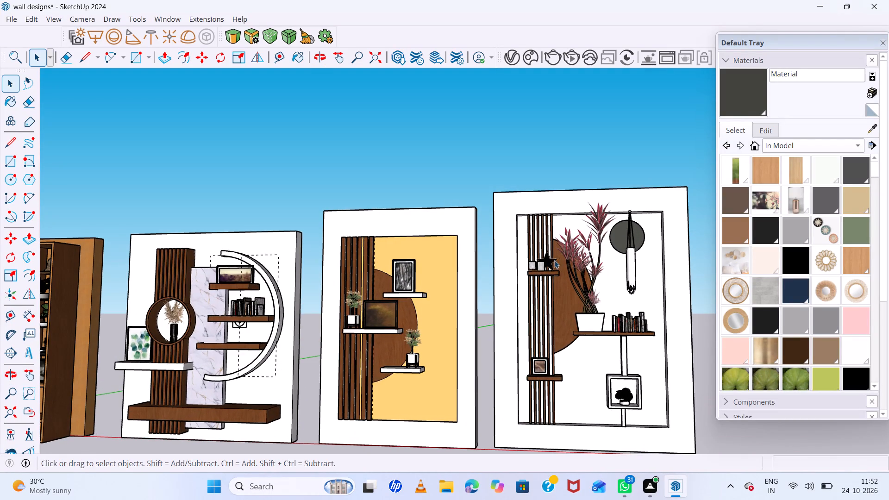
middle_click(586, 258)
scroll(546, 282, down, 5)
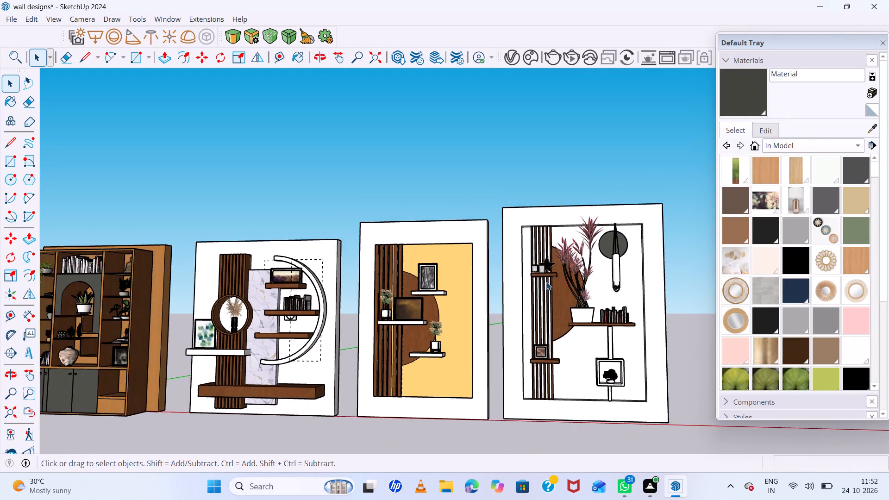
scroll(546, 282, down, 6)
scroll(349, 291, up, 5)
scroll(436, 282, up, 3)
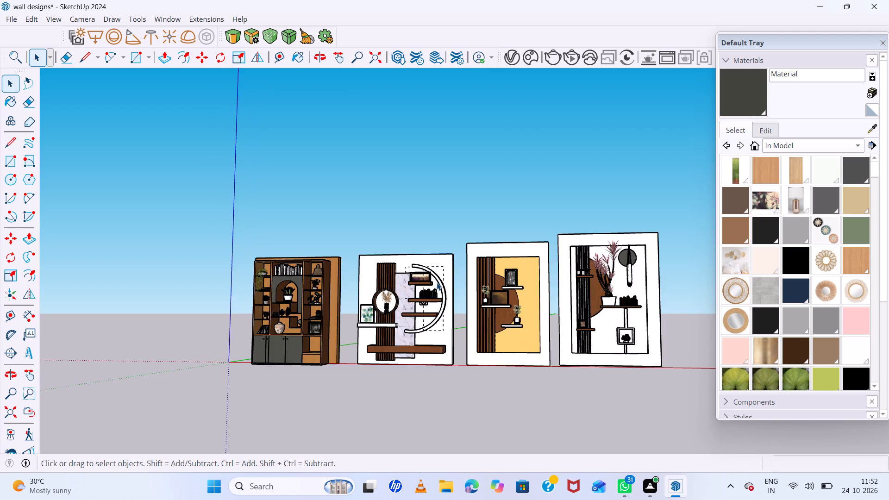
In the yellow wall design's slat group, Push/Pull the gap face between the last two slats nearest the yellow backdrop out 2", flush with the slats.
scroll(437, 282, up, 2)
scroll(478, 269, up, 6)
scroll(513, 250, up, 17)
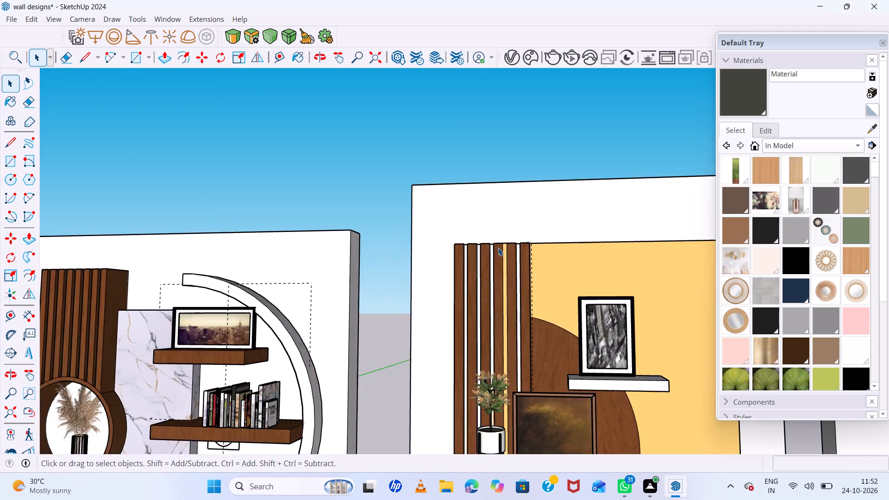
scroll(498, 248, up, 18)
middle_drag(505, 248, 519, 401)
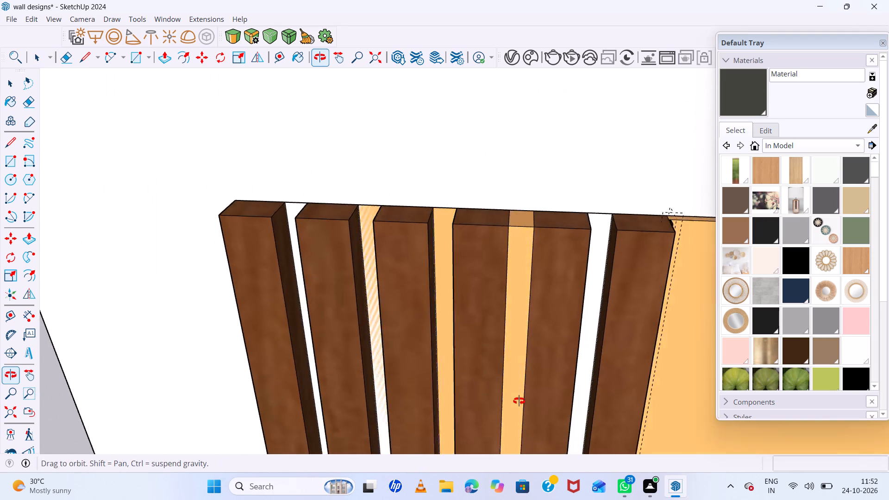
middle_drag(519, 401, 512, 450)
middle_click(512, 450)
click(609, 239)
triple_click(601, 235)
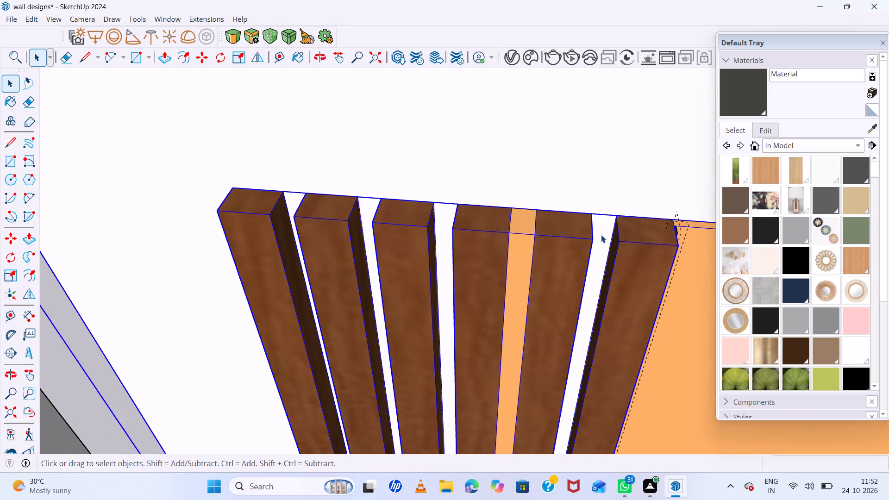
scroll(601, 233, up, 4)
click(600, 233)
triple_click(600, 232)
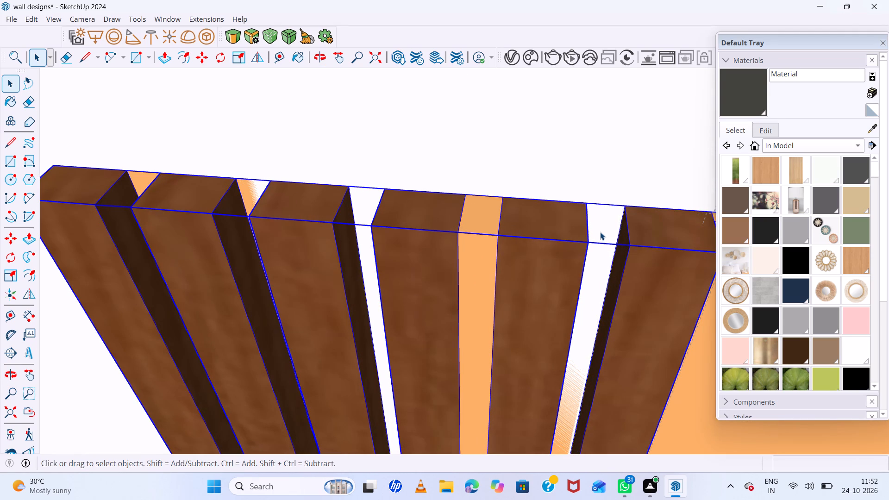
click(600, 231)
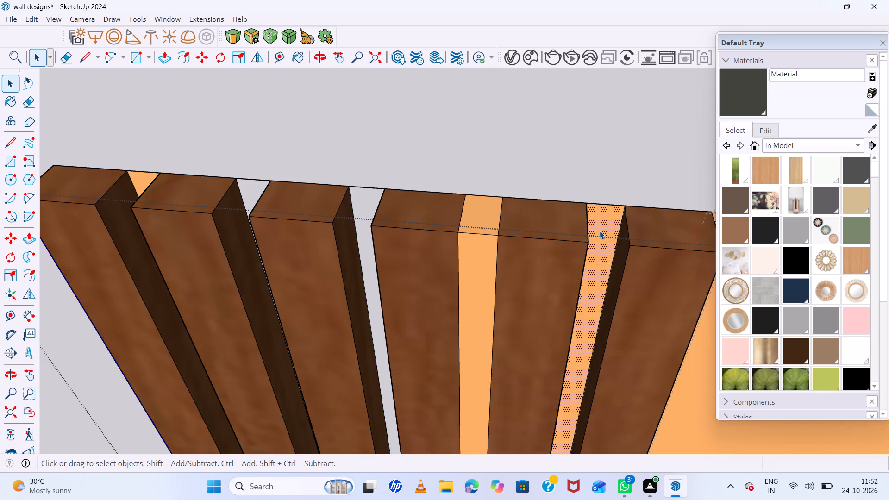
key(p)
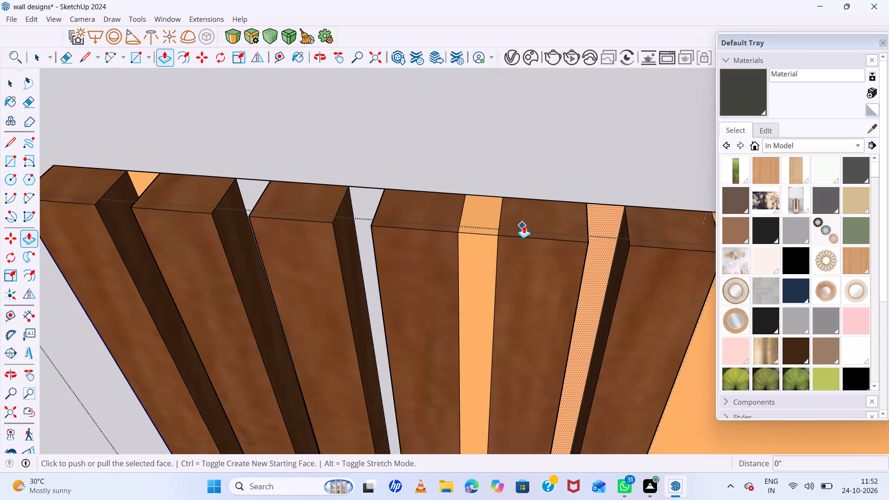
click(599, 216)
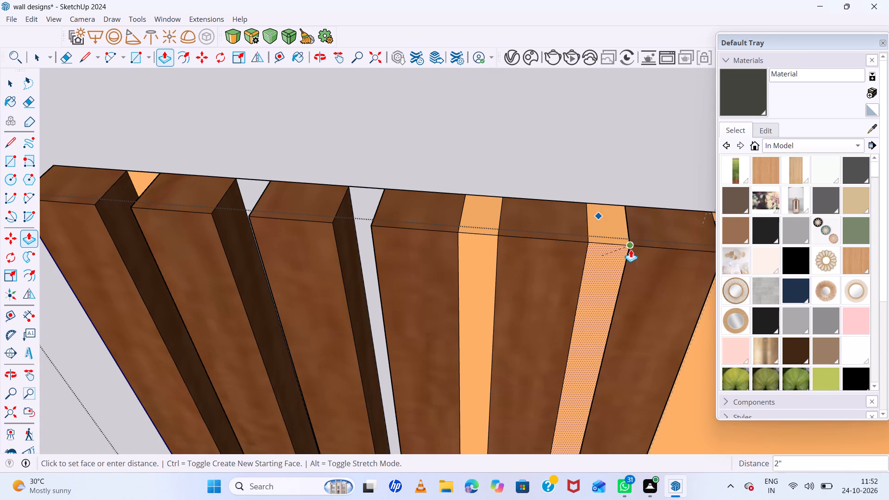
click(631, 249)
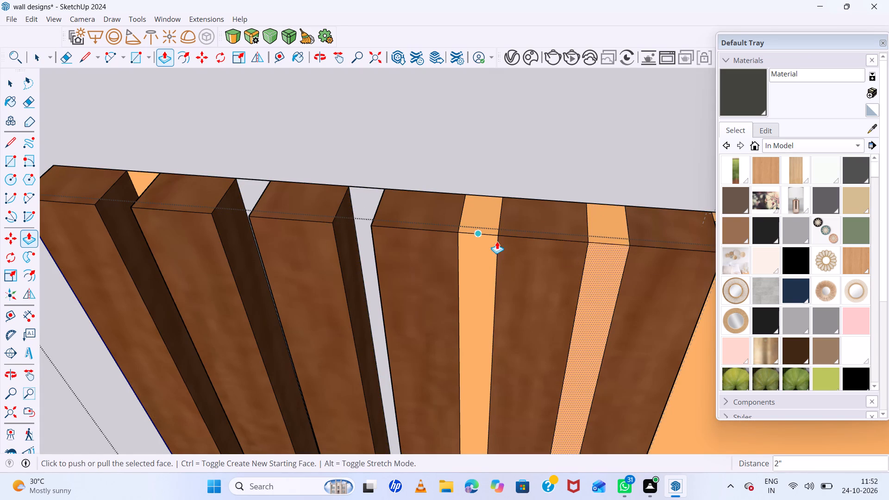
Push/Pull the gap face between the third and fourth slats out 2", level with the slat fronts.
key(space)
click(362, 200)
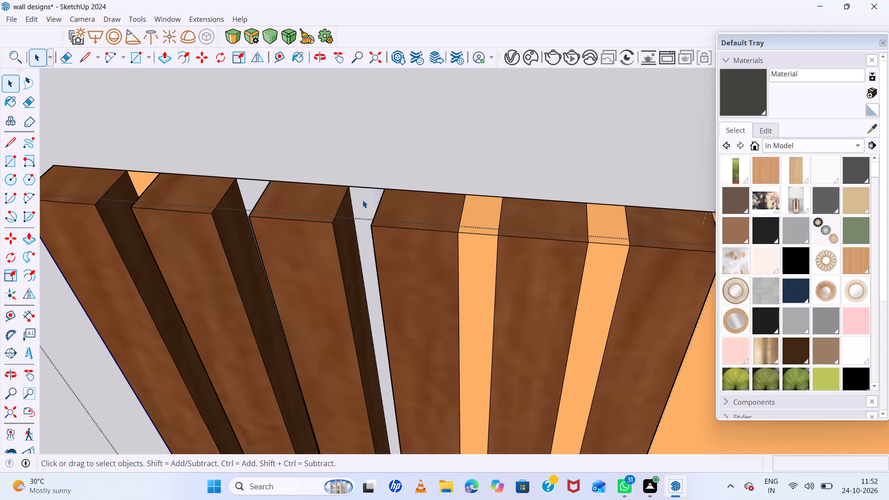
key(p)
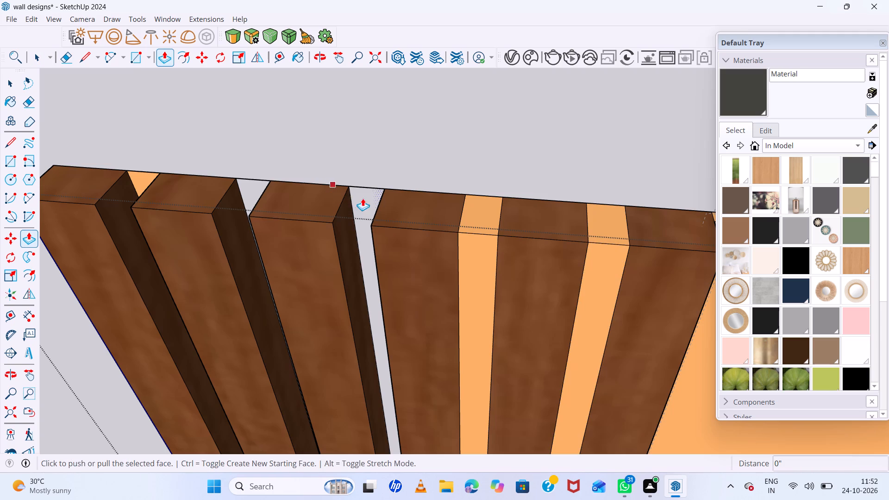
click(361, 199)
click(377, 233)
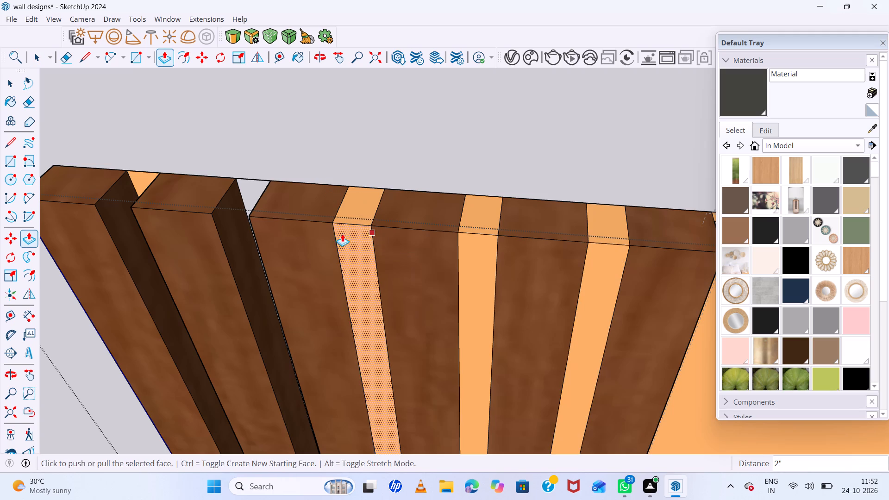
Push/Pull the gap face between the second and third slats out 2", level with the slat fronts.
key(space)
click(244, 194)
scroll(244, 194, up, 5)
middle_drag(247, 196, 251, 197)
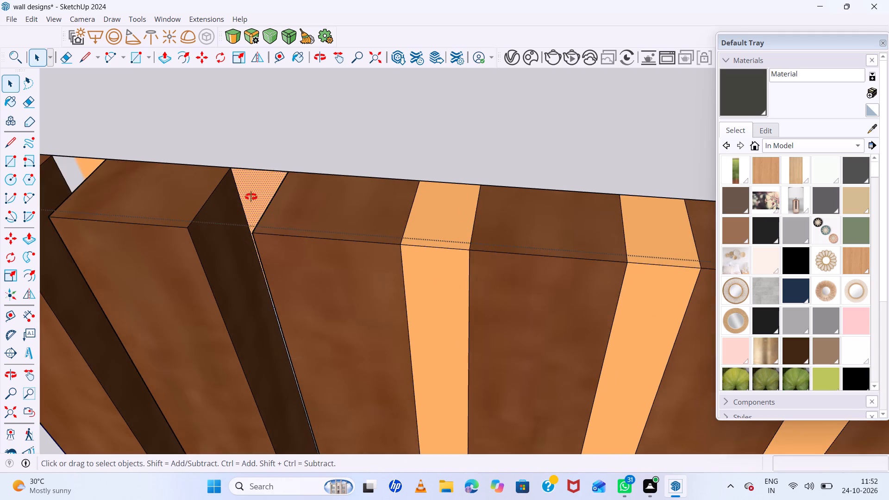
middle_drag(251, 197, 294, 196)
middle_click(294, 196)
click(250, 218)
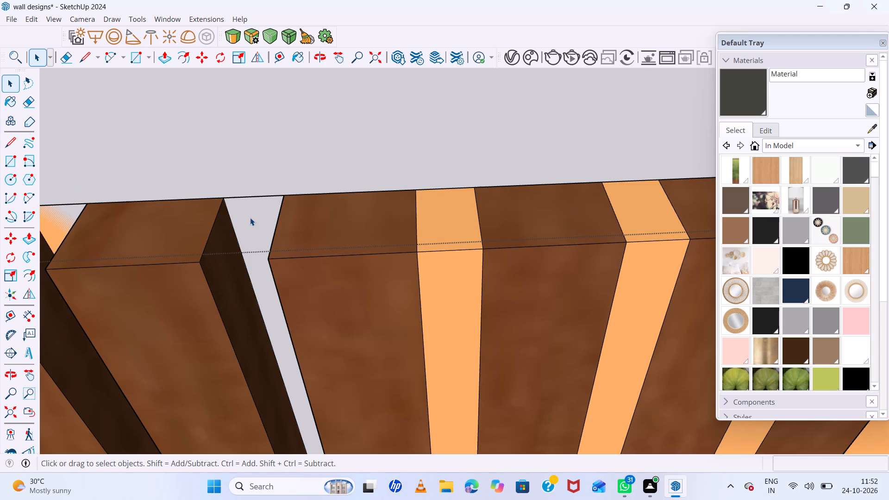
key(p)
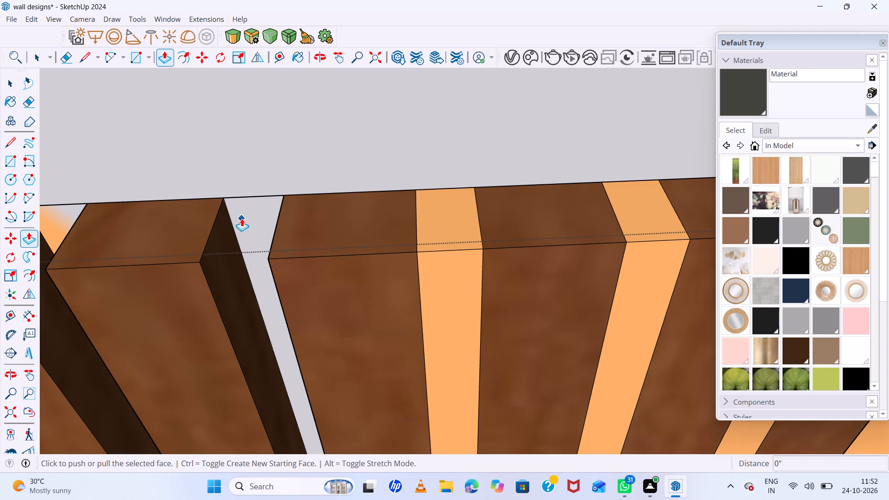
click(242, 219)
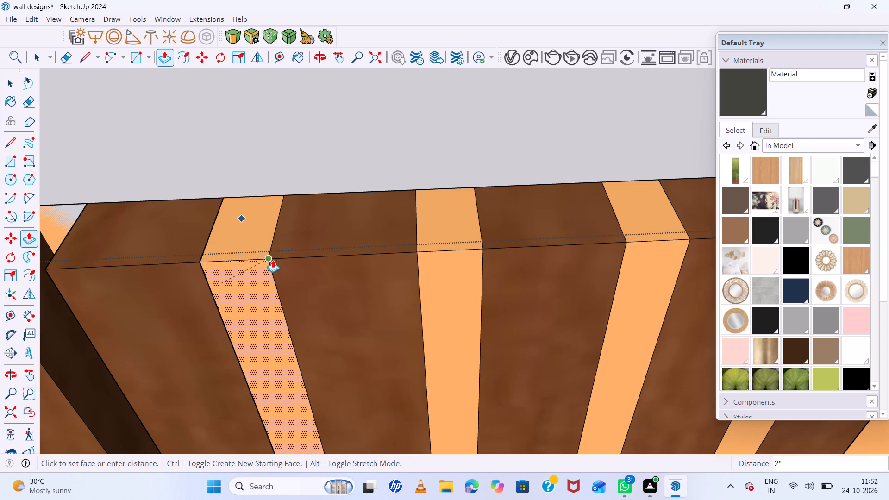
click(273, 260)
Push/Pull the gap face between the first and second slats out 2" and close the yellow wall design's groups.
scroll(343, 262, down, 13)
scroll(227, 247, up, 6)
key(space)
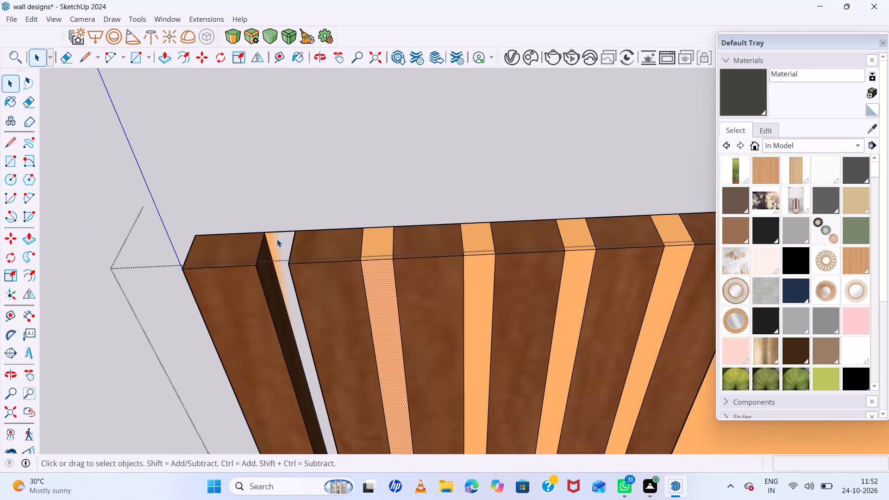
click(281, 239)
key(p)
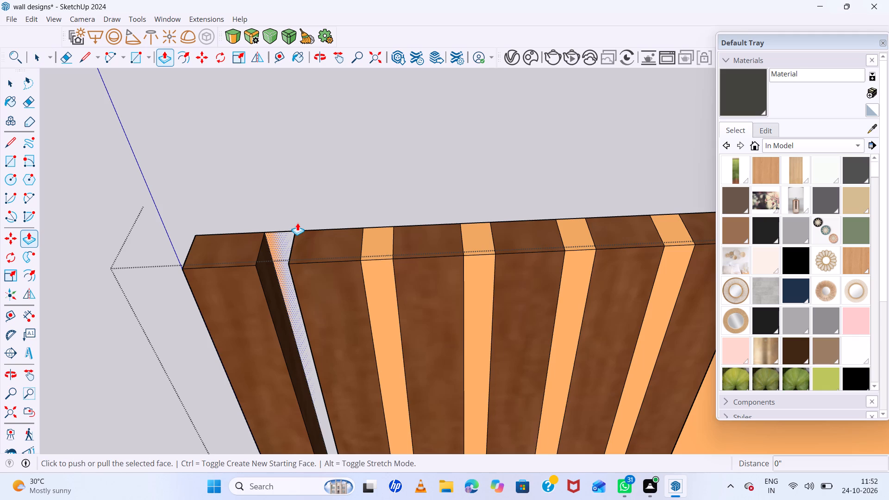
click(279, 234)
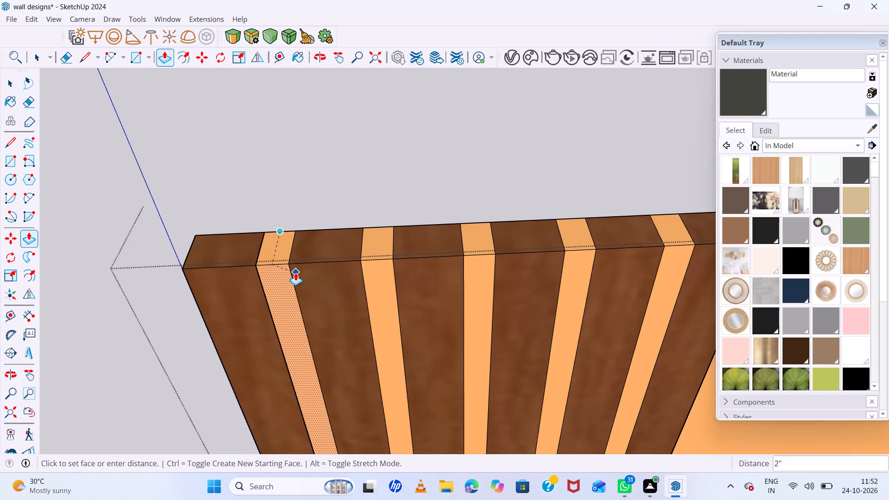
click(296, 268)
scroll(259, 263, down, 15)
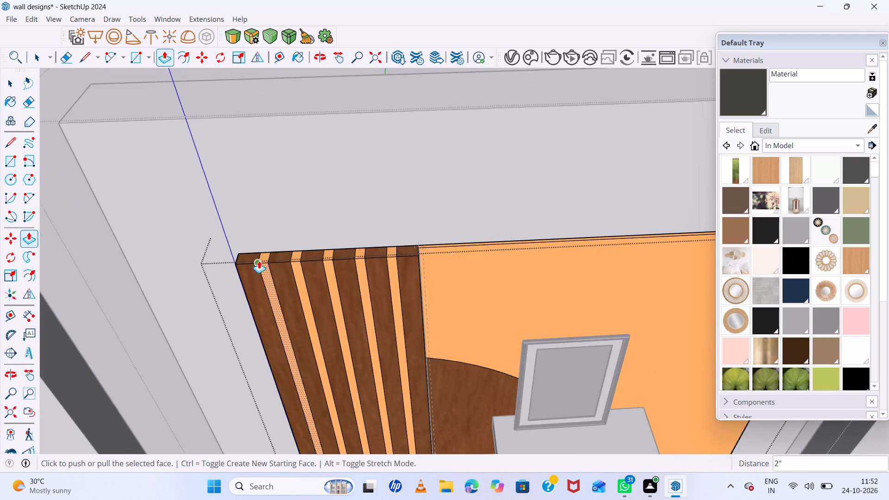
scroll(259, 261, down, 15)
middle_drag(454, 300, 428, 234)
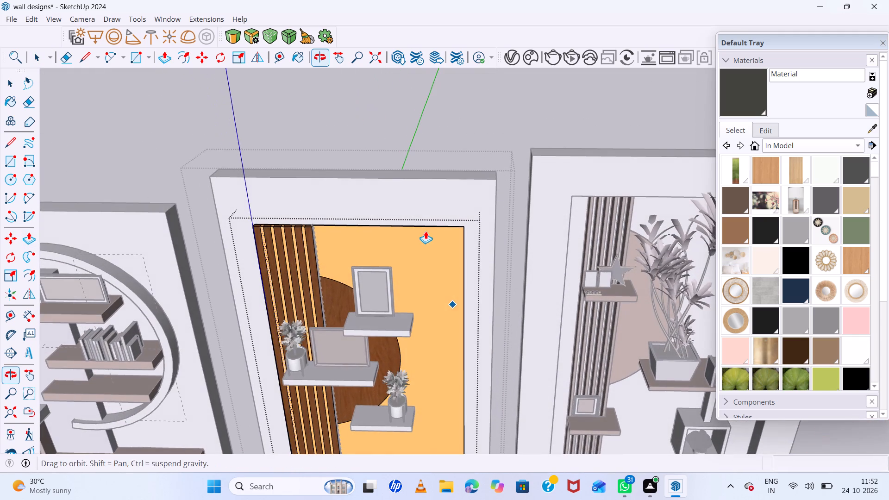
key(space)
click(437, 122)
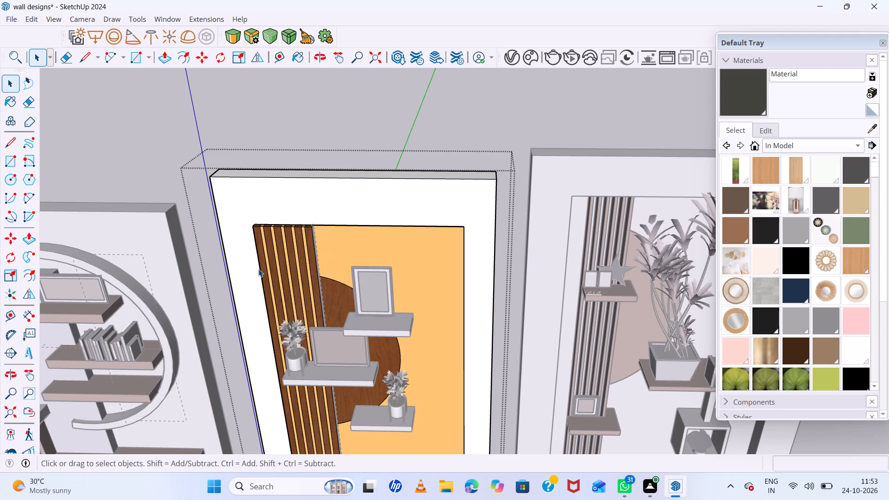
scroll(258, 269, down, 5)
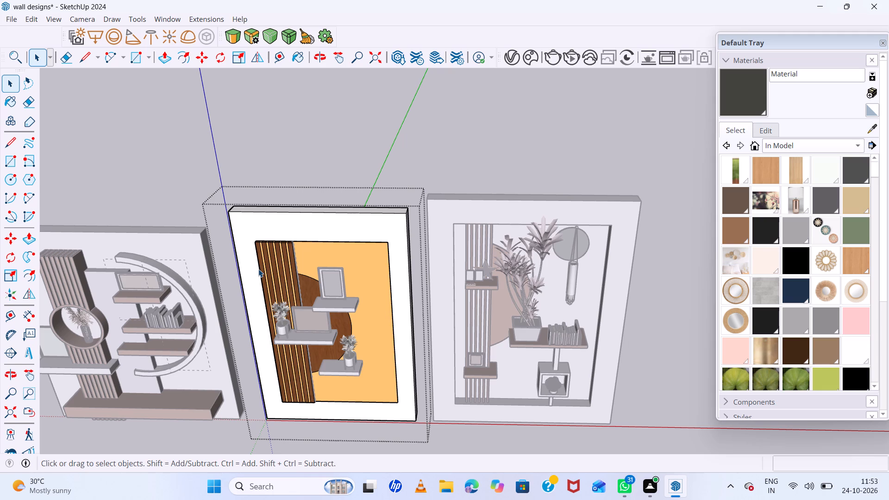
scroll(258, 269, down, 5)
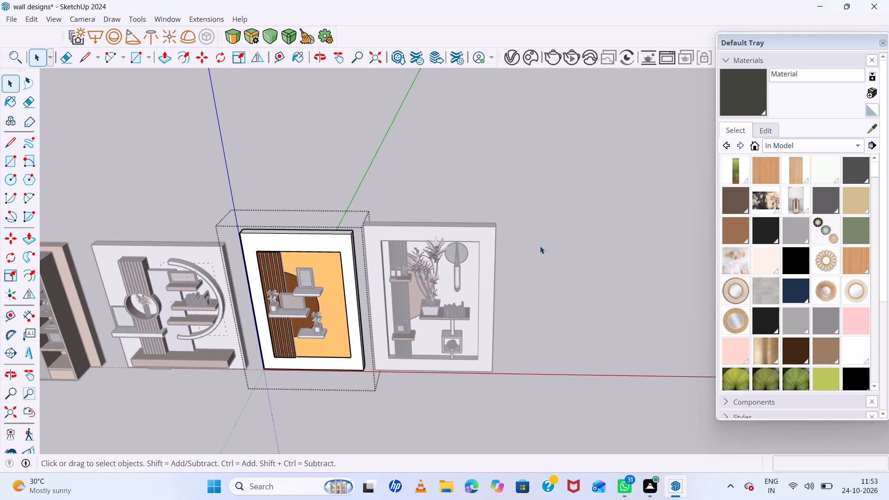
key(space)
click(538, 246)
Inspect the slatted panel of the yellow wall design up close, along with the neighbouring wall designs from several angles.
scroll(305, 361, up, 8)
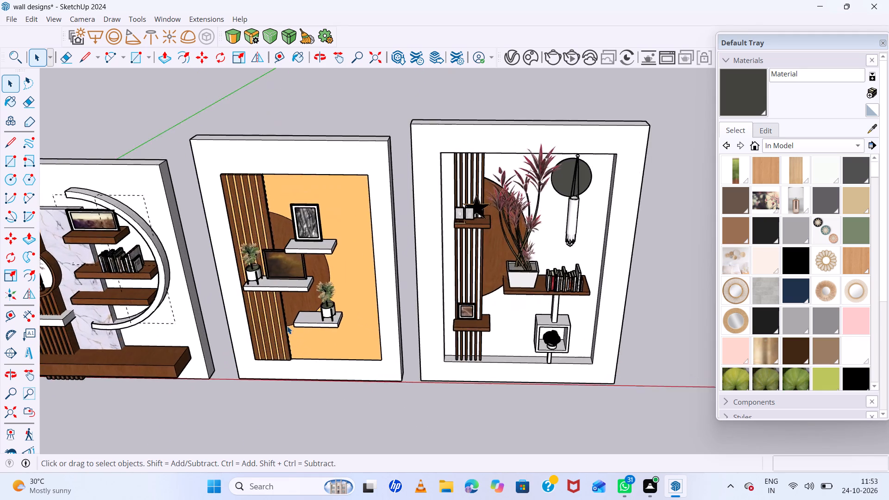
scroll(287, 326, up, 11)
middle_drag(273, 371, 349, 280)
middle_click(345, 280)
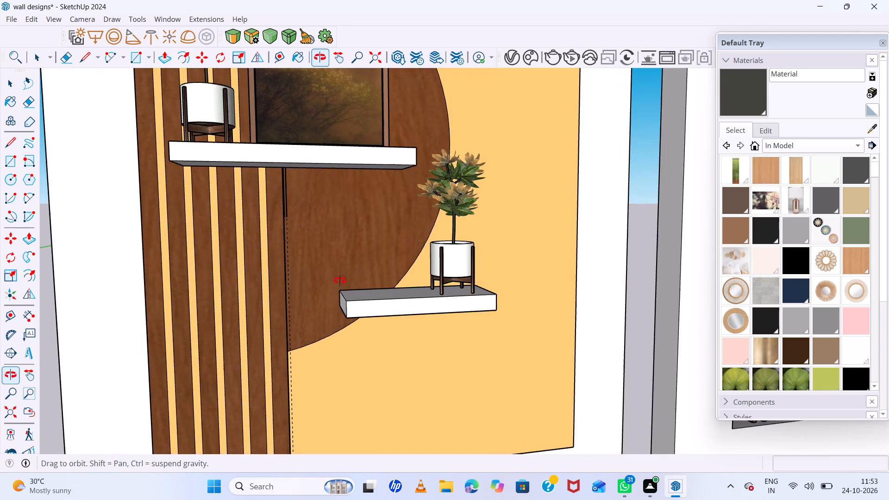
scroll(274, 290, down, 17)
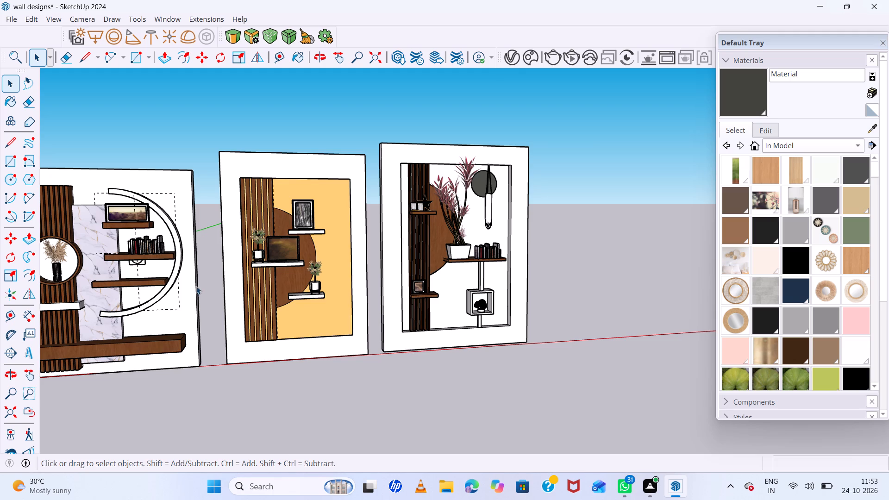
scroll(196, 286, down, 6)
scroll(442, 300, down, 3)
middle_drag(449, 301, 351, 395)
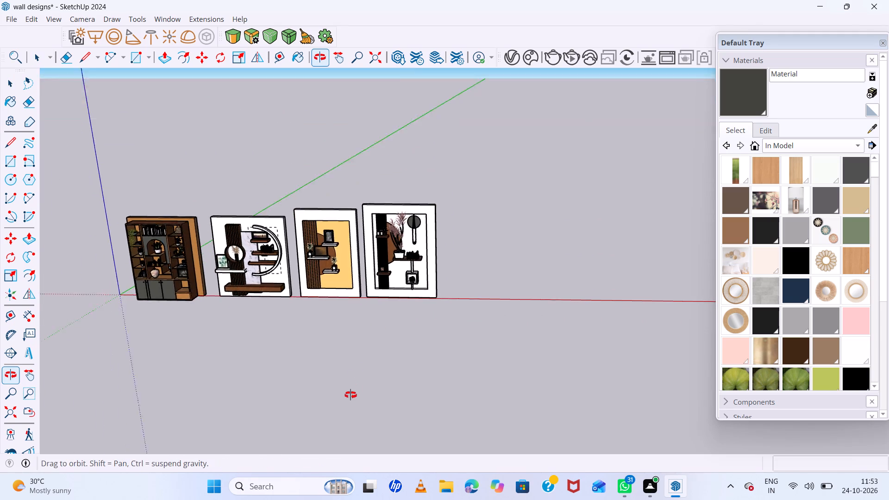
middle_drag(351, 395, 333, 342)
middle_drag(332, 325, 327, 280)
scroll(333, 237, up, 19)
middle_drag(181, 239, 258, 231)
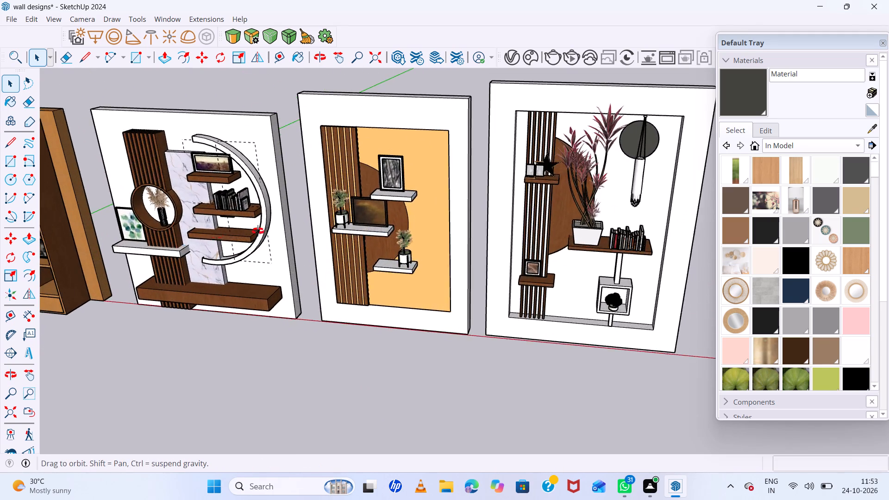
middle_drag(258, 231, 401, 226)
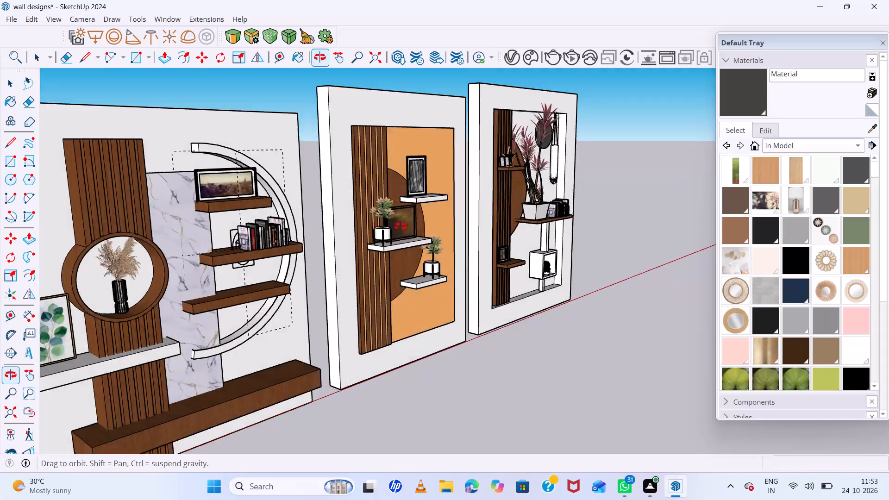
middle_drag(401, 226, 387, 237)
scroll(386, 237, up, 1)
scroll(386, 230, down, 16)
middle_drag(419, 269, 351, 238)
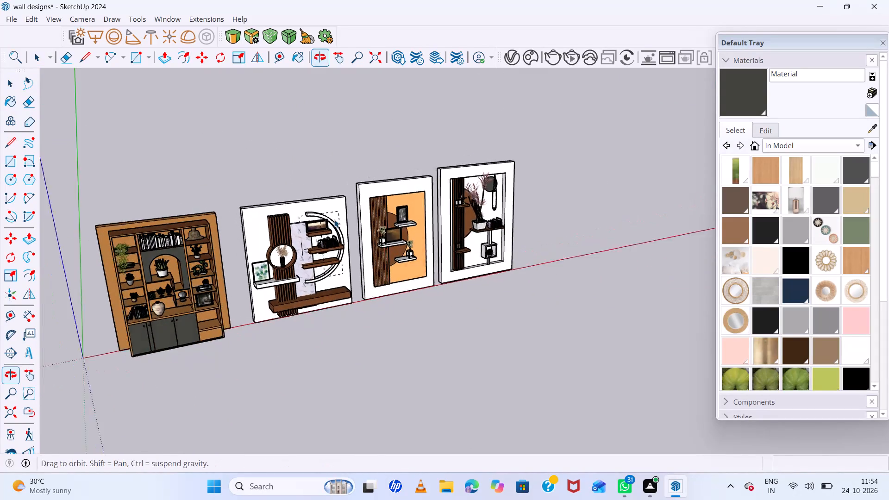
Search 3D Warehouse for "pen stands".
click(165, 19)
click(196, 111)
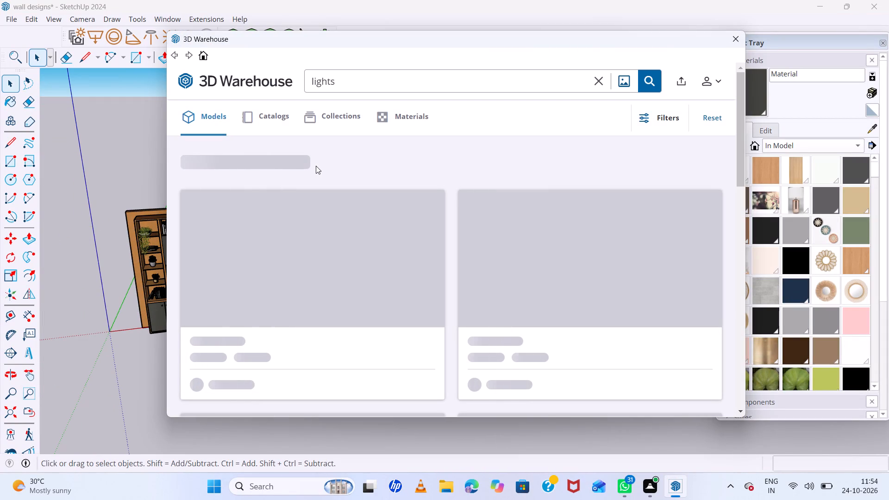
click(388, 81)
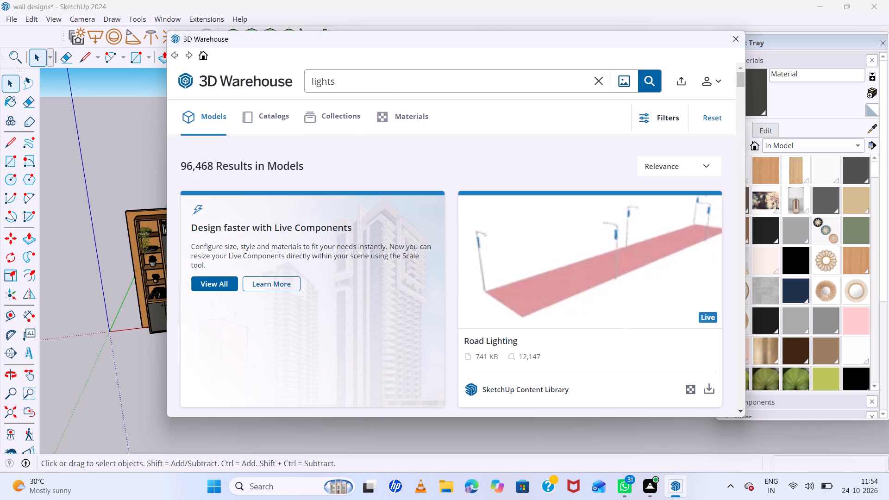
key(BackSpace)
key(BackSpace)
key(BackSpace)
key(BackSpace)
key(BackSpace)
key(BackSpace)
key(BackSpace)
key(BackSpace)
key(BackSpace)
key(BackSpace)
key(BackSpace)
key(BackSpace)
key(BackSpace)
key(BackSpace)
key(BackSpace)
key(BackSpace)
text(pr)
key(BackSpace)
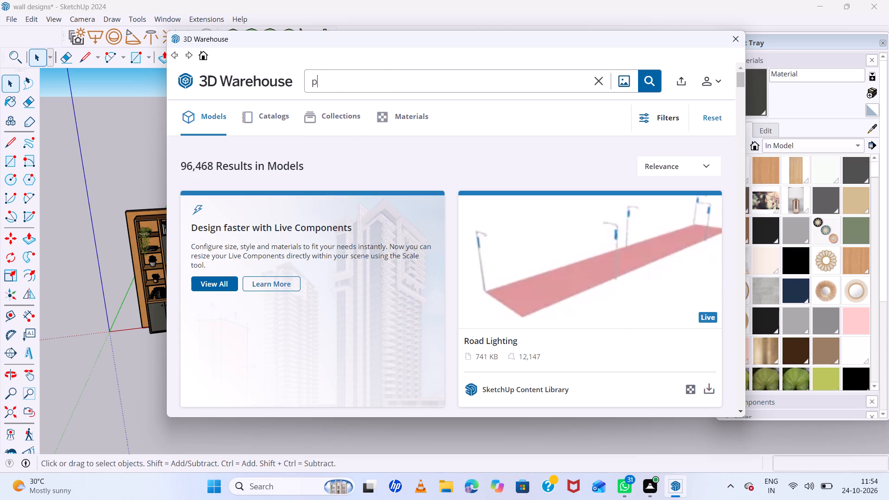
text(en)
key(space)
text(st)
key(a)
text(nda)
key(BackSpace)
key(s)
key(Return)
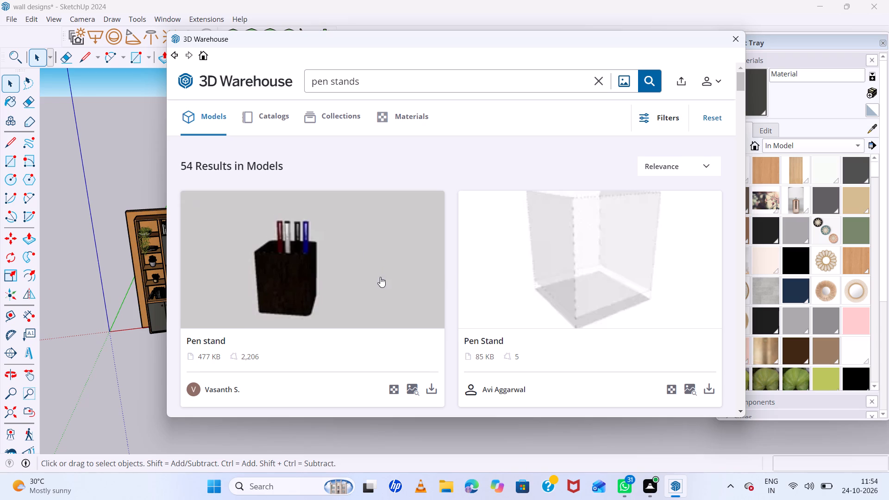
Import the black "pen holder" with scissors and pencils from the search results and place it on the ground before the marble wall design.
scroll(380, 277, down, 14)
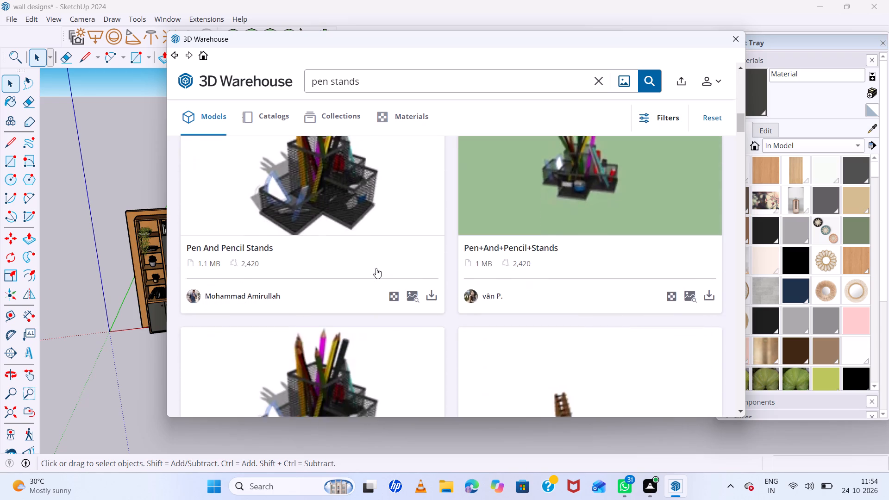
scroll(376, 268, down, 12)
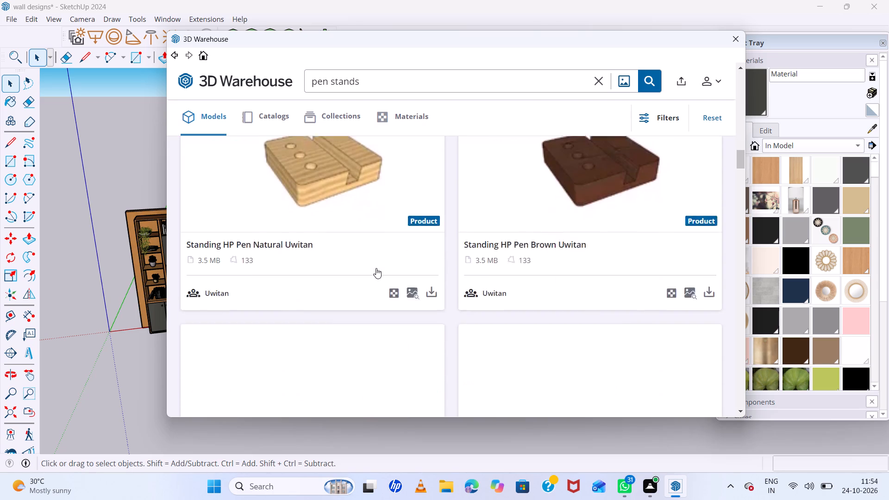
scroll(376, 268, down, 7)
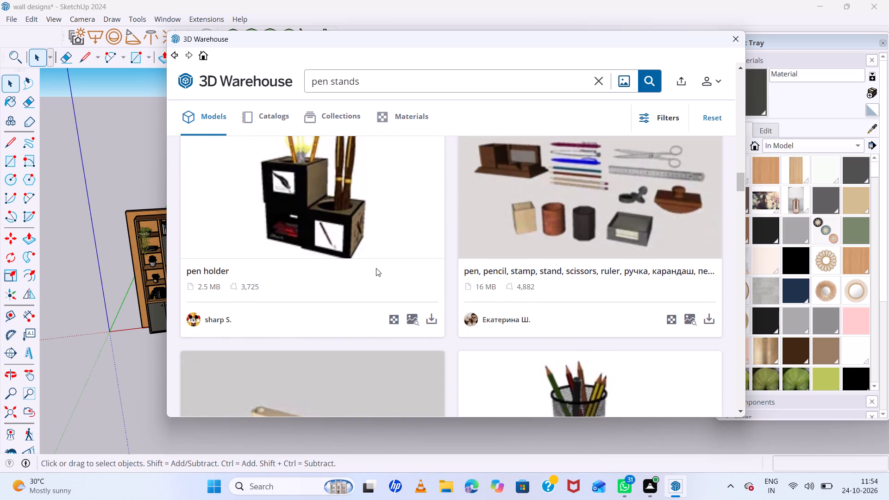
click(318, 216)
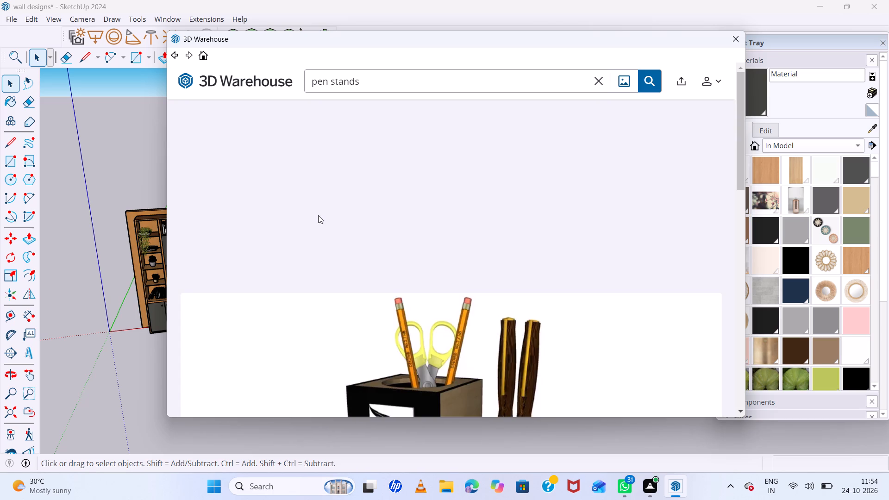
scroll(318, 215, down, 6)
scroll(570, 273, down, 5)
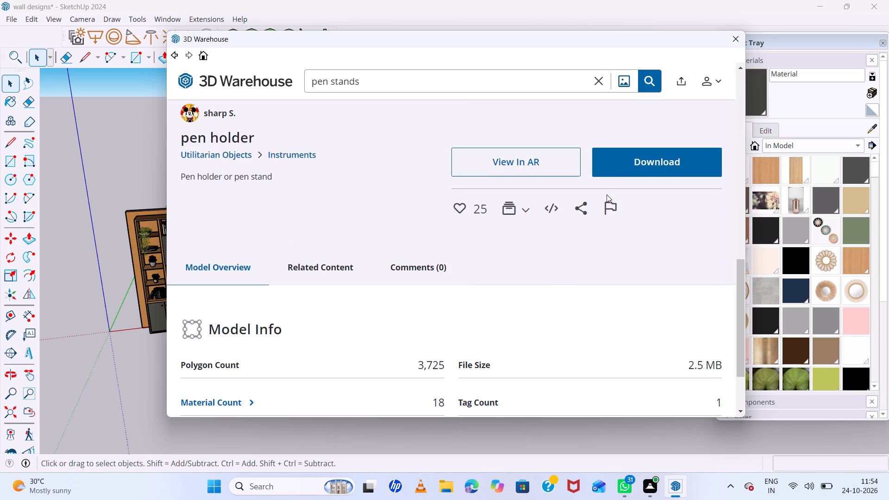
click(617, 162)
click(407, 238)
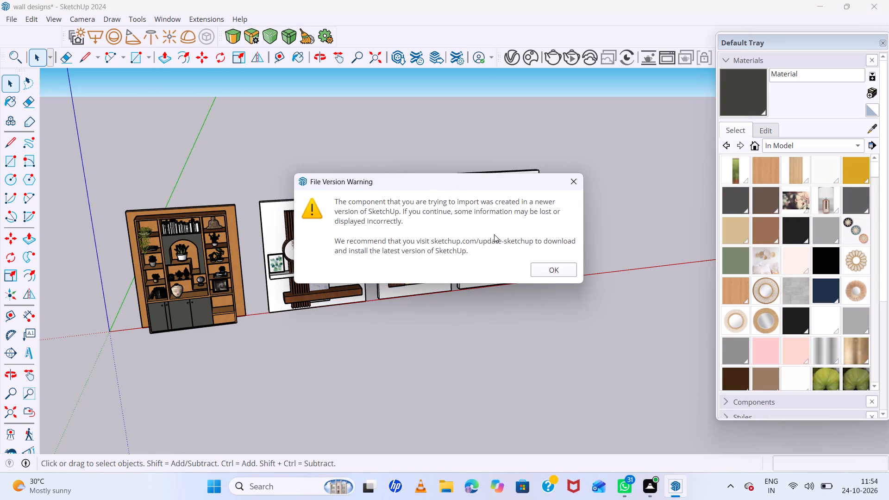
click(557, 266)
scroll(328, 282, up, 6)
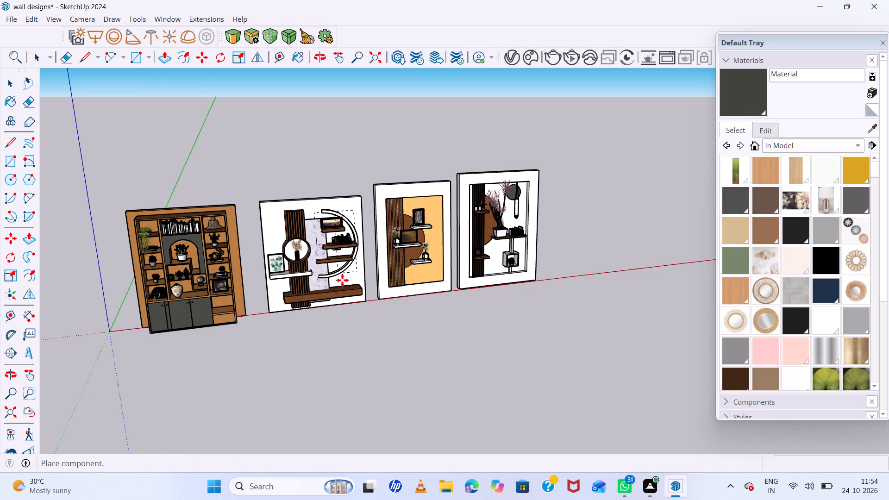
scroll(342, 280, up, 6)
click(333, 400)
Move the pen holder onto the long wooden bottom shelf of the marble wall design, near the shelf's outer end.
scroll(344, 395, up, 2)
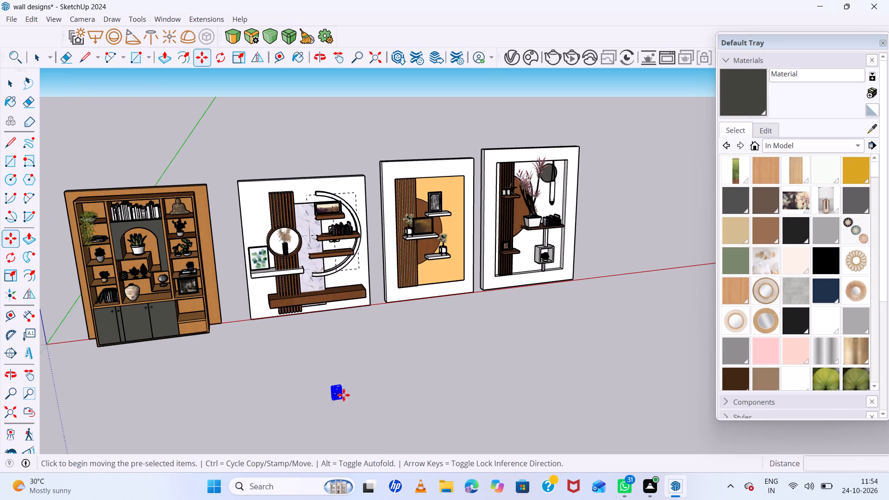
scroll(344, 395, up, 20)
scroll(344, 395, up, 20)
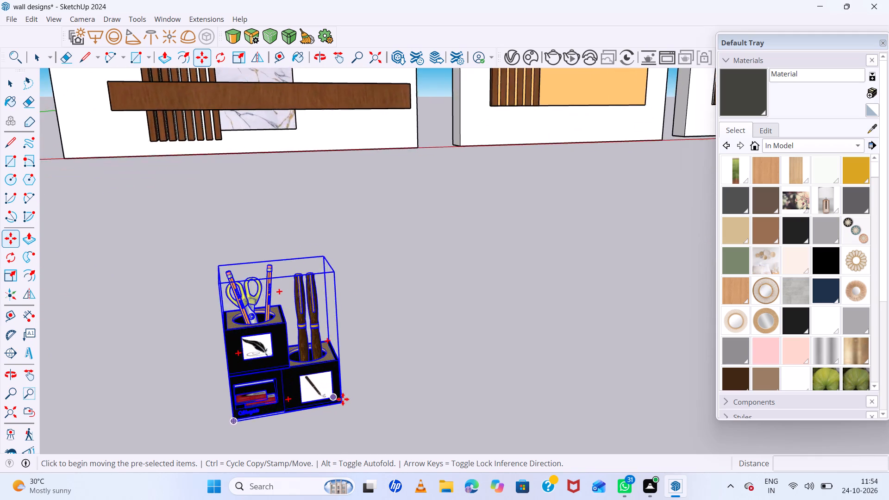
scroll(343, 399, up, 6)
drag(343, 400, 349, 393)
scroll(389, 261, down, 20)
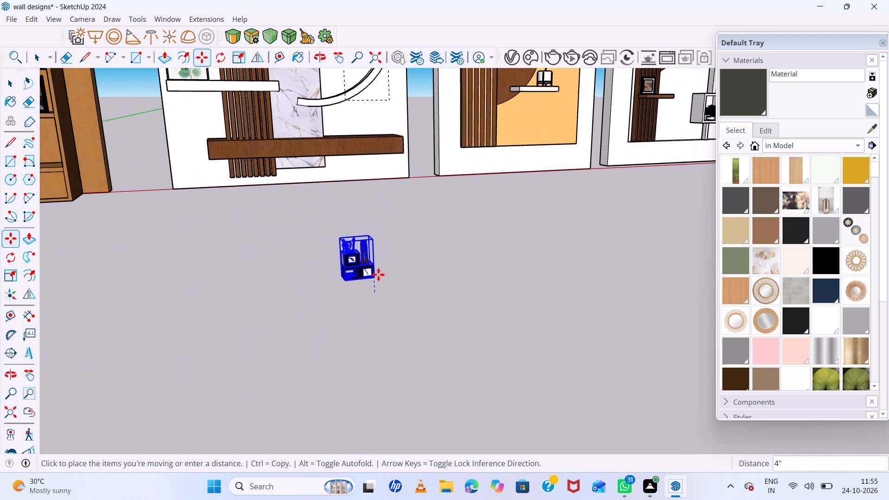
scroll(378, 275, down, 15)
middle_drag(377, 276, 359, 313)
scroll(373, 169, up, 6)
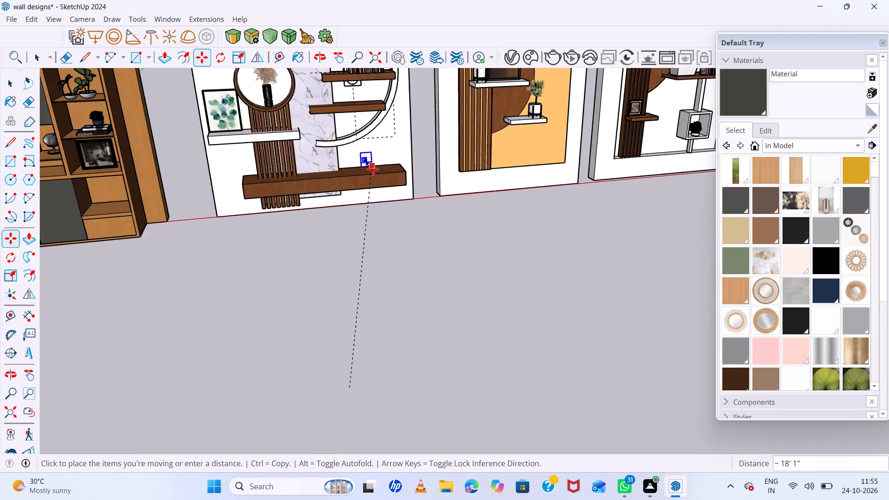
scroll(373, 169, up, 15)
click(388, 179)
Scale the pen holder taller along the blue axis.
scroll(383, 179, up, 5)
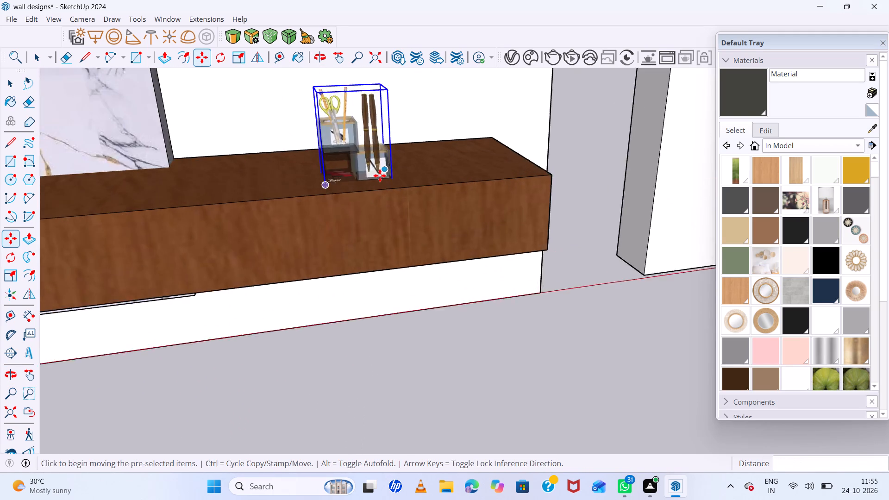
scroll(380, 175, up, 15)
scroll(397, 181, up, 6)
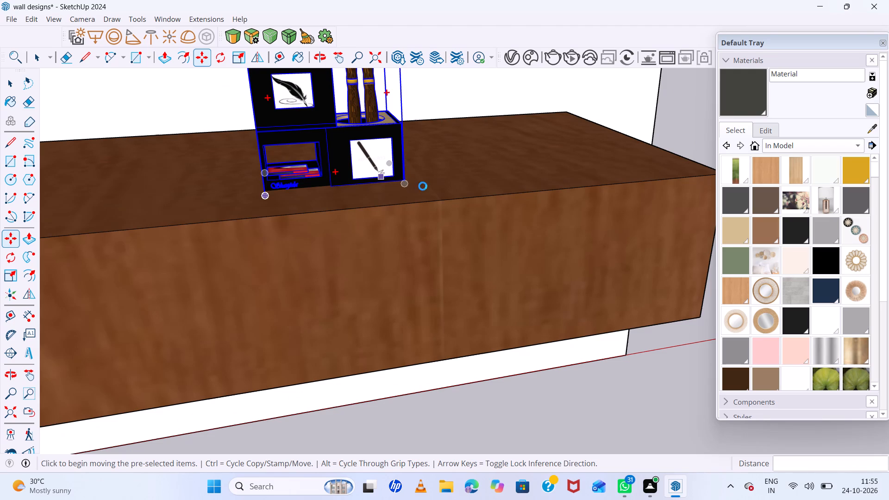
scroll(334, 175, down, 18)
scroll(335, 174, down, 6)
scroll(376, 157, up, 8)
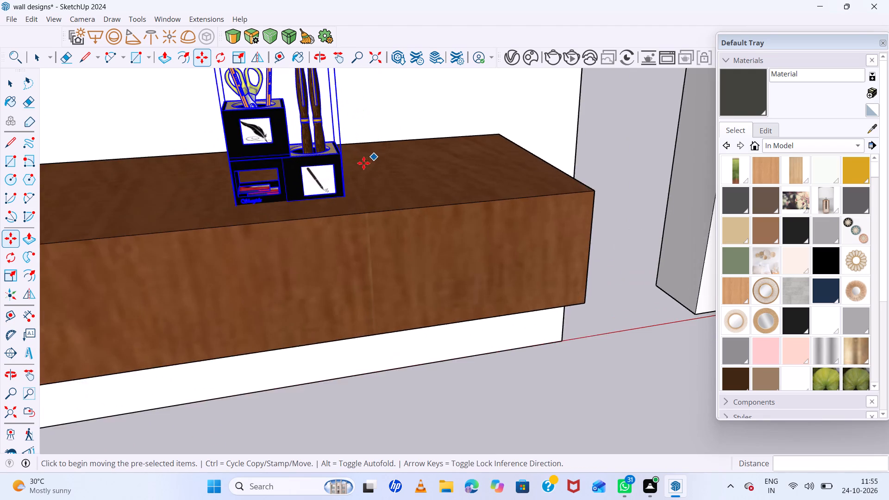
scroll(363, 163, up, 5)
key(s)
scroll(362, 160, down, 13)
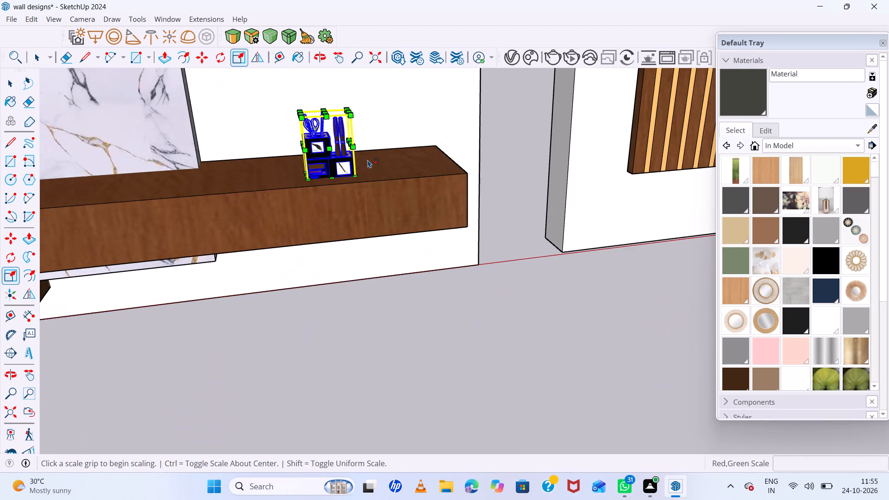
scroll(317, 89, up, 12)
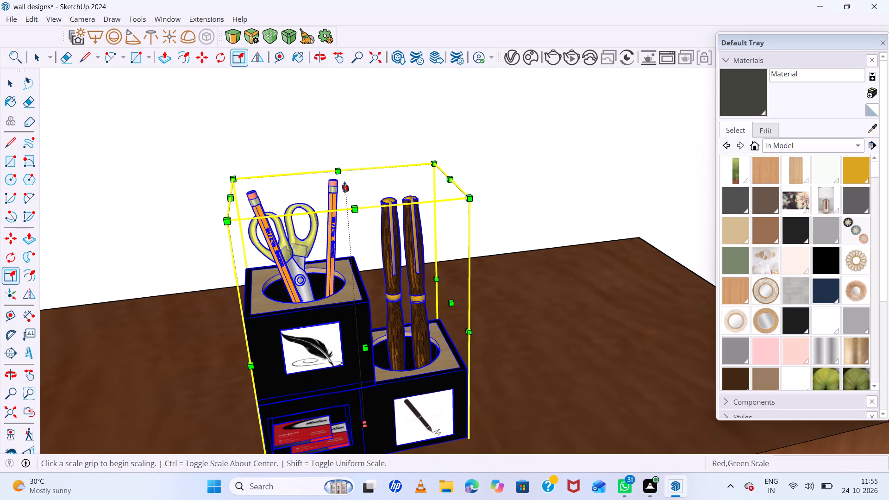
double_click(344, 187)
click(349, 101)
scroll(372, 176, down, 10)
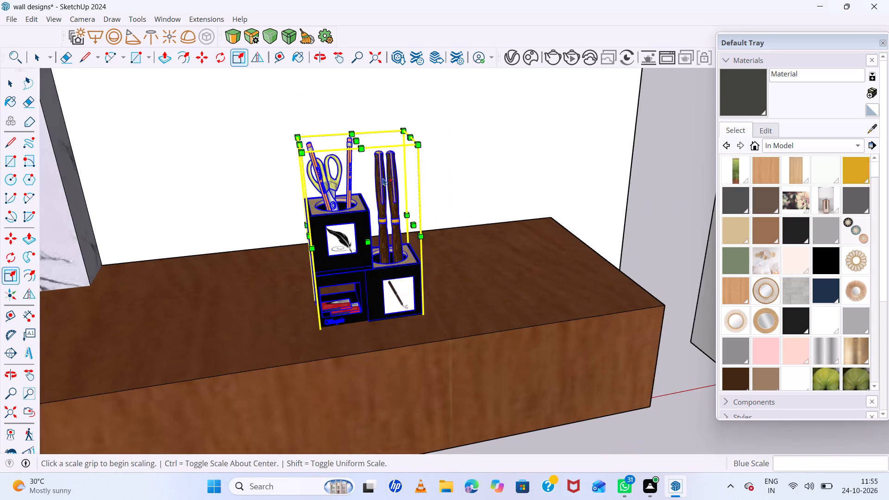
Stretch the pen holder wider along the red axis and scale its depth along the green axis by about 2.
scroll(383, 178, down, 2)
middle_drag(520, 254, 365, 263)
middle_click(365, 262)
scroll(403, 196, up, 7)
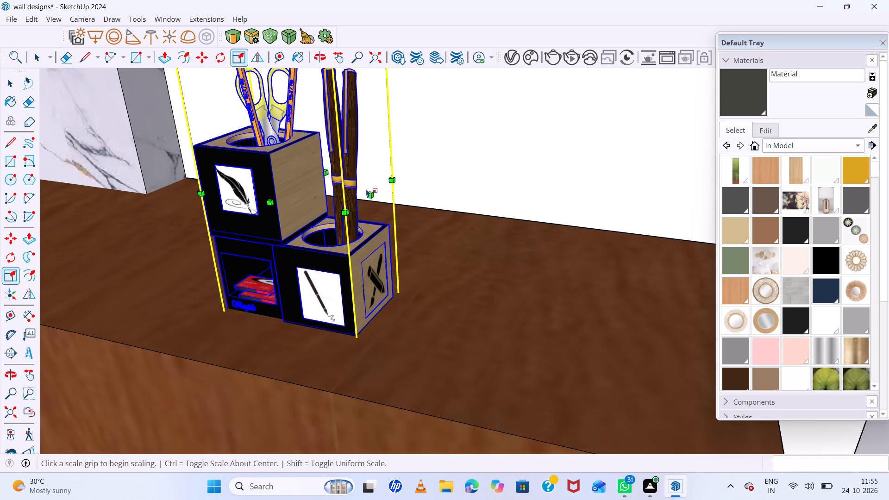
click(374, 195)
click(550, 247)
scroll(468, 247, down, 6)
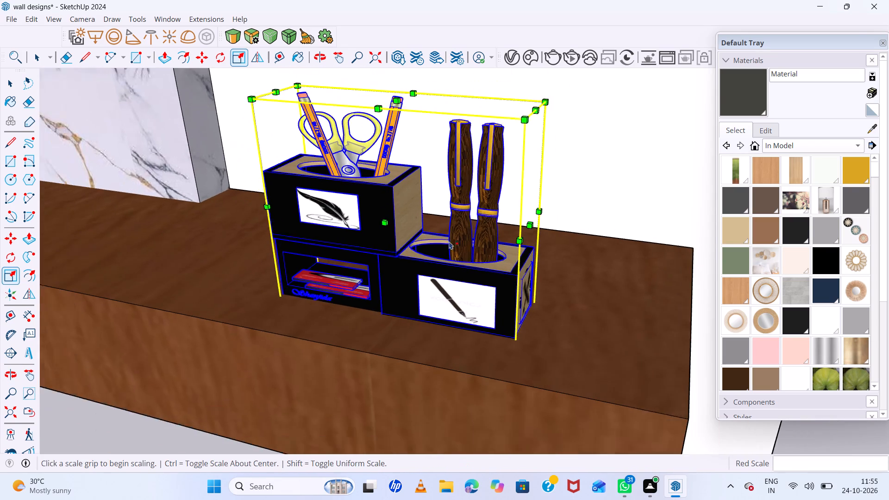
click(402, 226)
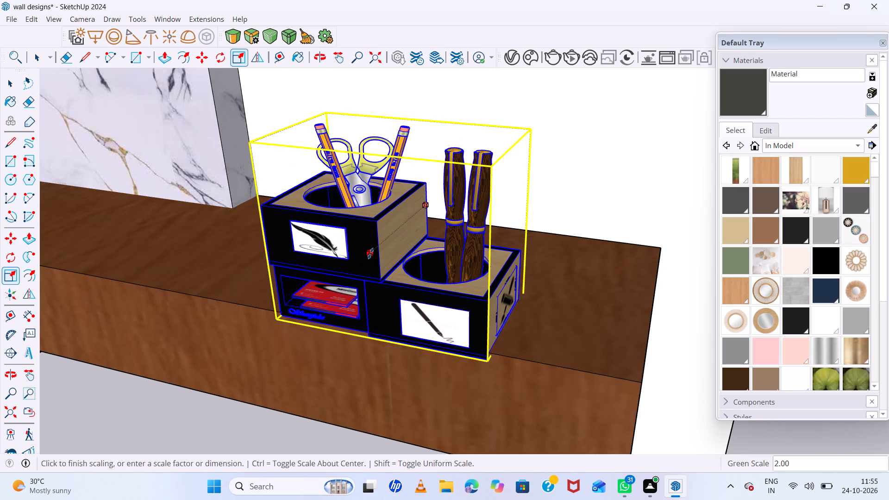
click(381, 250)
Scale the pen holder's width along the red axis by 0.86.
scroll(413, 231, down, 9)
middle_drag(392, 240, 587, 284)
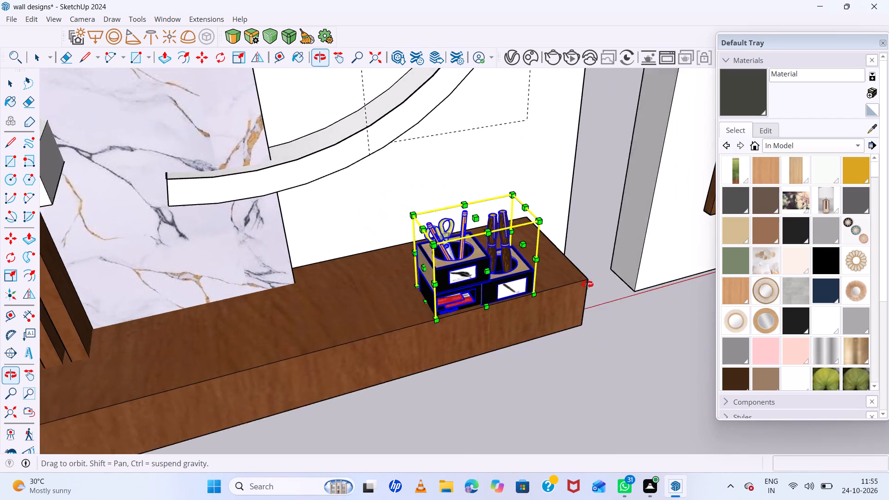
middle_drag(587, 284, 588, 284)
scroll(383, 271, up, 6)
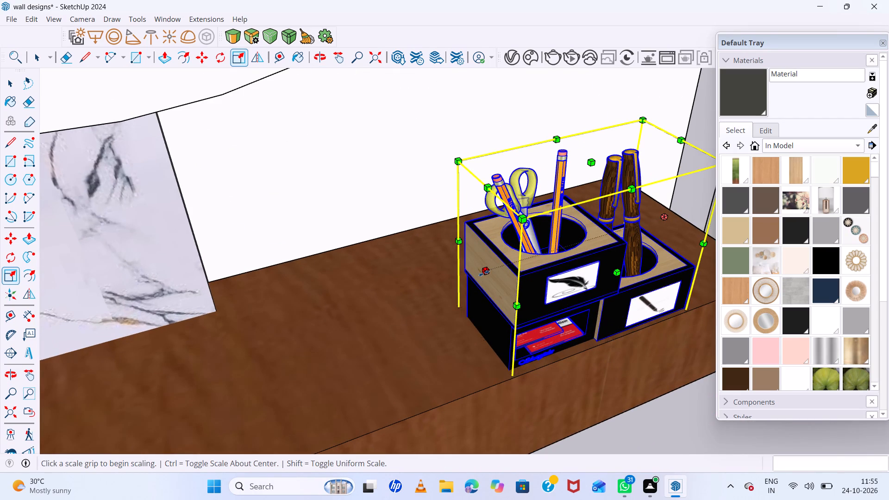
click(484, 273)
click(516, 268)
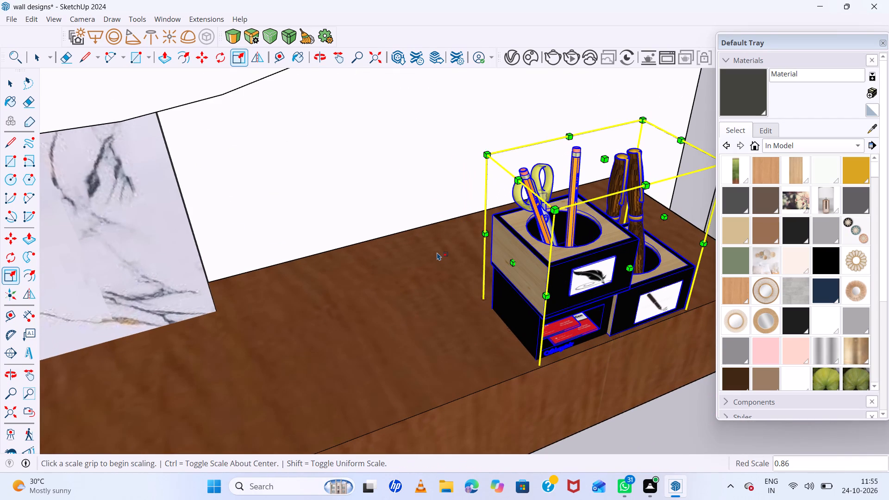
Move the pen holder about 11" back on the wooden shelf toward the wall and deselect it.
key(m)
click(541, 366)
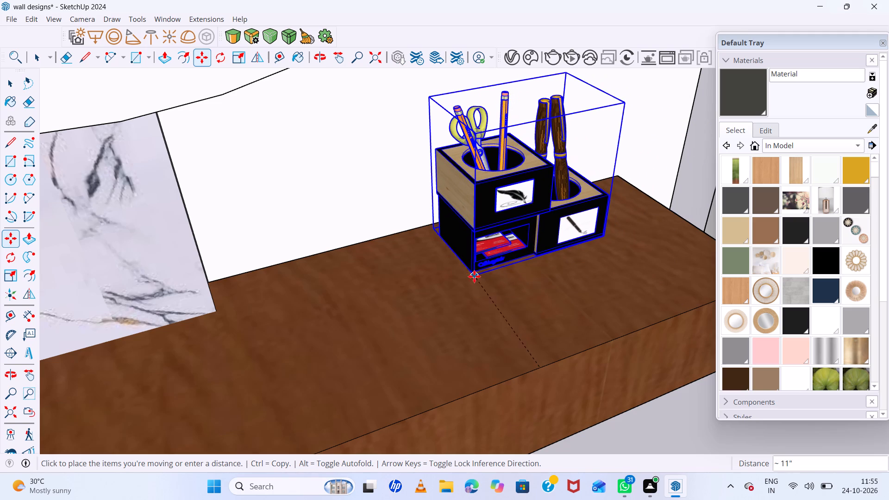
click(477, 272)
scroll(459, 294, down, 13)
middle_drag(614, 359, 392, 284)
scroll(602, 318, up, 2)
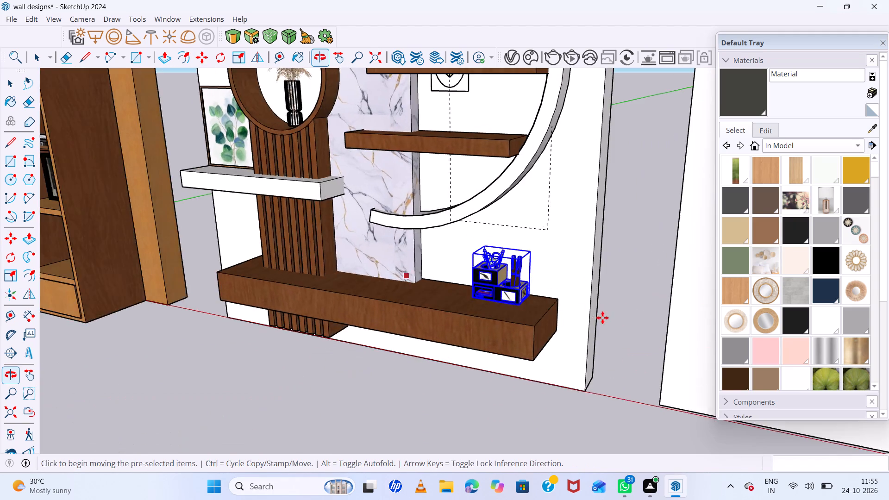
scroll(602, 318, up, 10)
scroll(505, 296, down, 6)
key(space)
click(616, 292)
Inspect the pen holder on its shelf and the row of wall designs from farther back.
scroll(484, 291, down, 6)
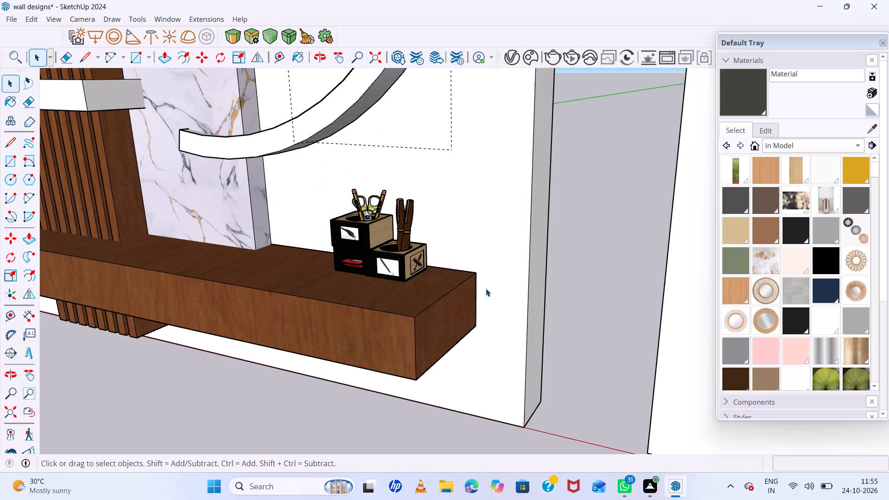
scroll(486, 288, down, 19)
middle_drag(467, 362, 545, 328)
middle_click(545, 327)
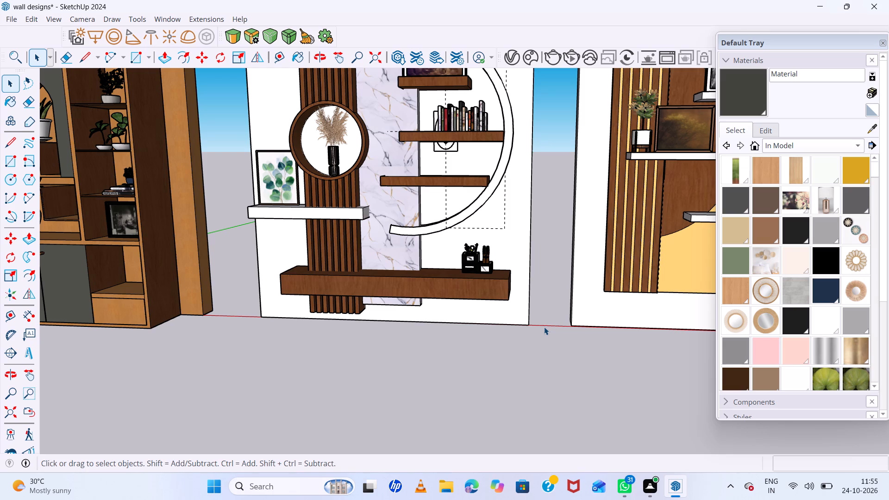
scroll(544, 327, down, 7)
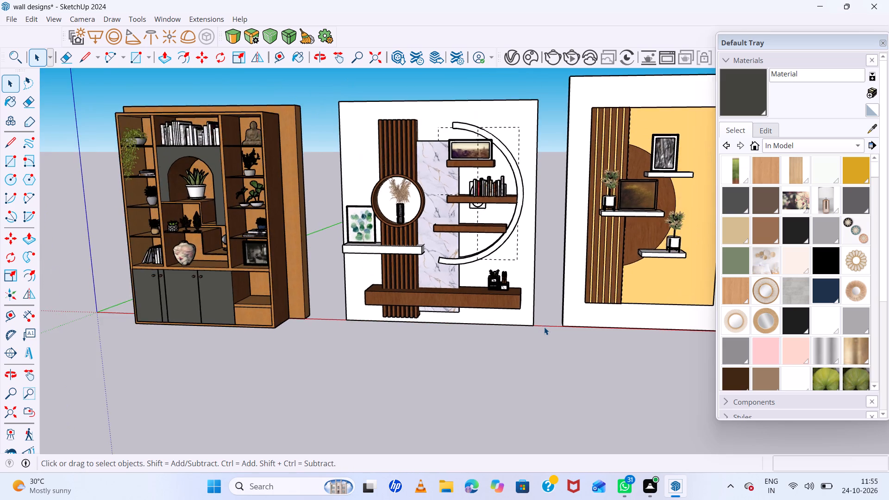
scroll(544, 327, down, 2)
middle_drag(523, 326, 620, 369)
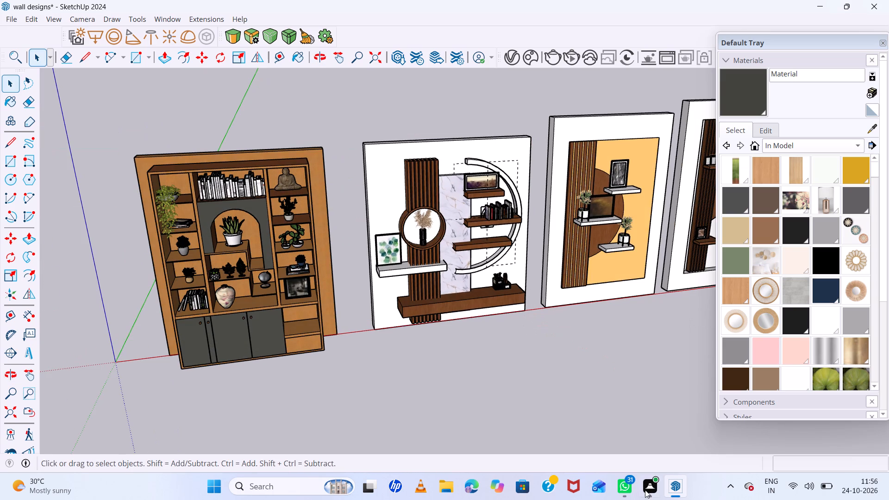
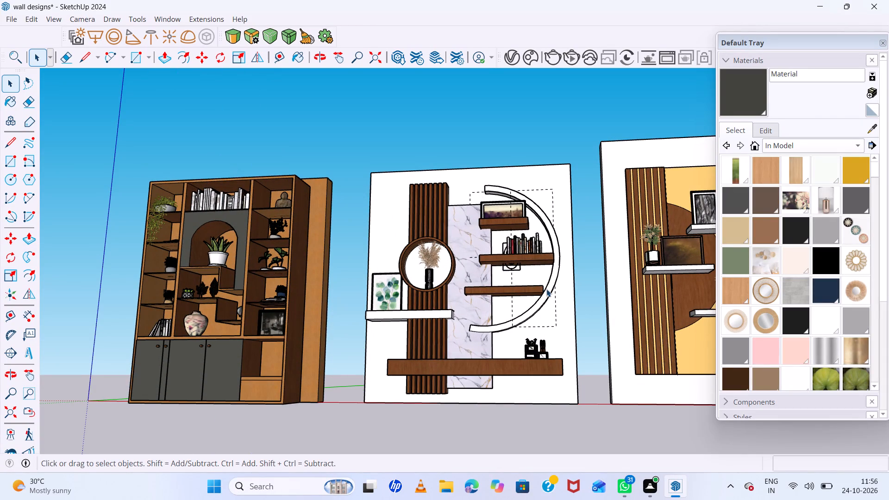
Save the model as wall designs.skp in the skup files folder, replacing the existing file.
key(ctrl+s)
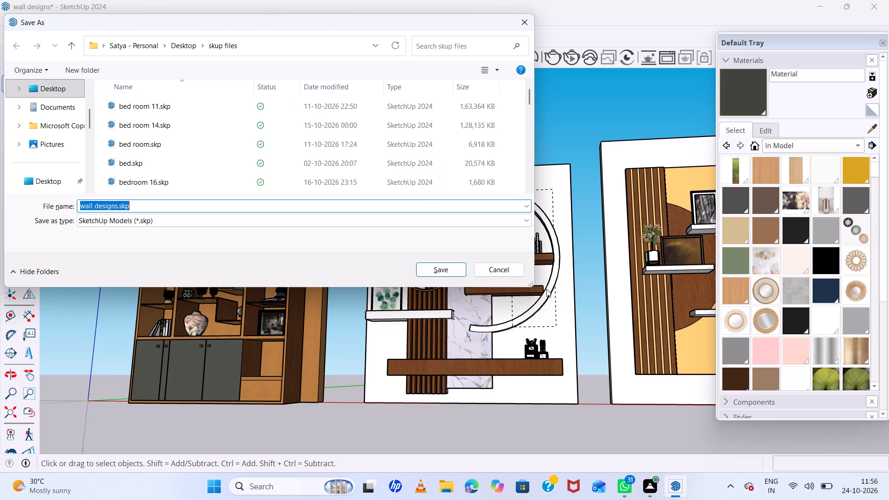
key(Return)
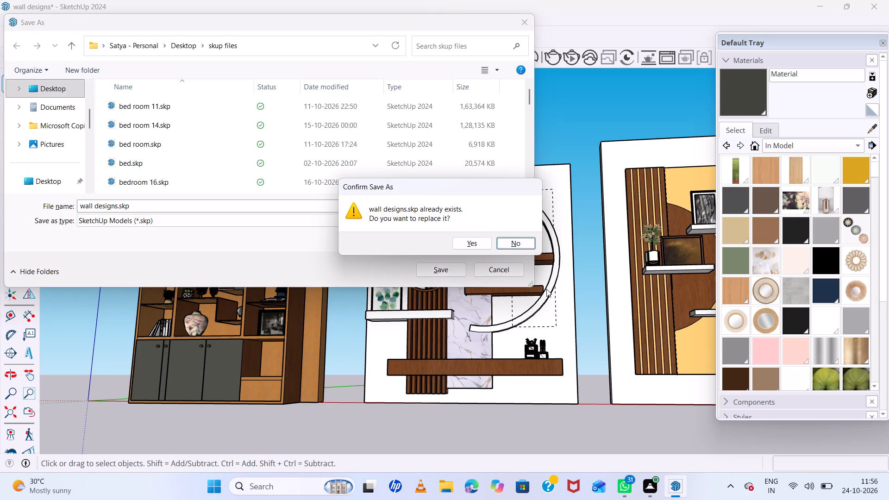
click(472, 244)
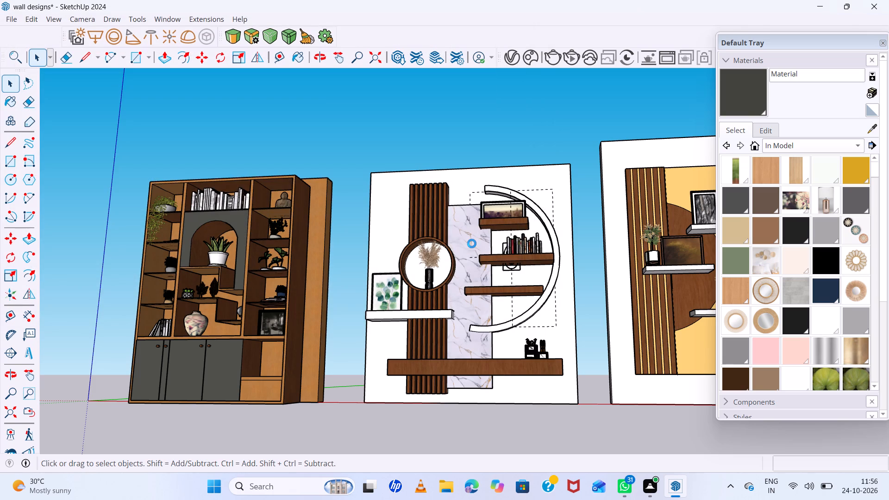
Examine the row of wall designs from farther back and the open ground beyond the last panel.
scroll(482, 253, down, 7)
scroll(427, 248, down, 13)
scroll(433, 243, down, 8)
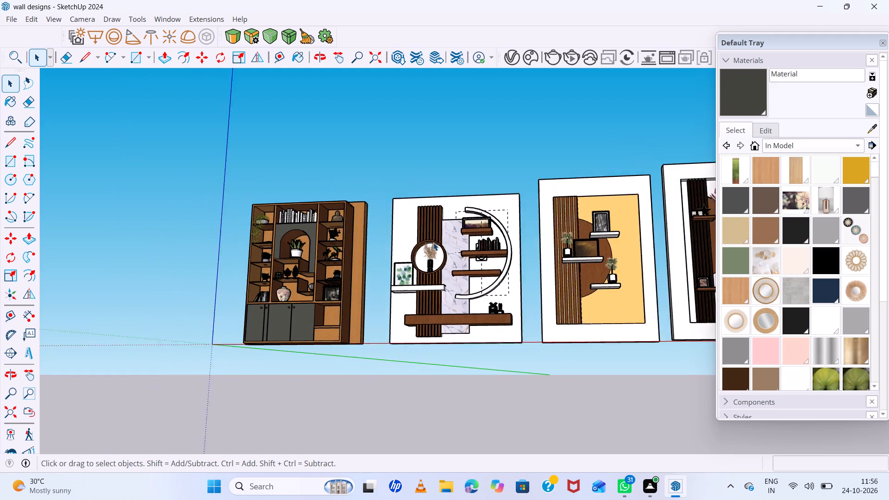
scroll(433, 243, down, 16)
middle_drag(545, 265, 594, 304)
scroll(545, 265, up, 1)
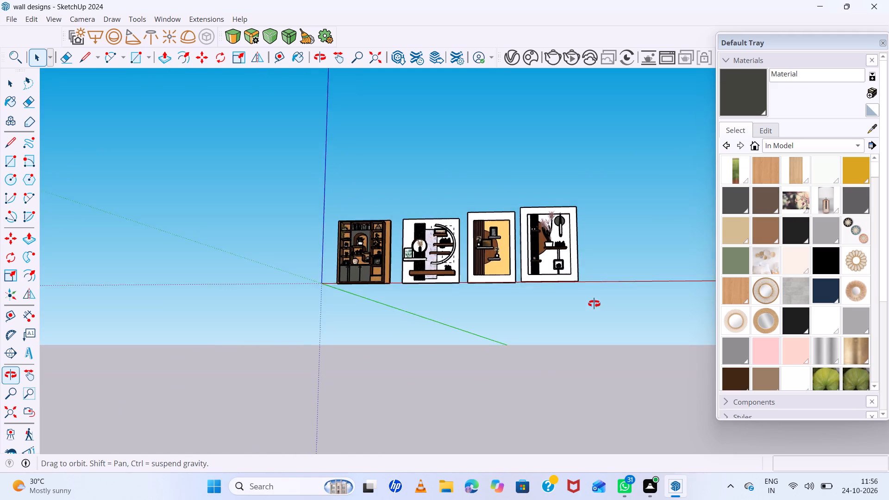
middle_drag(594, 304, 601, 319)
middle_click(601, 319)
scroll(607, 249, up, 14)
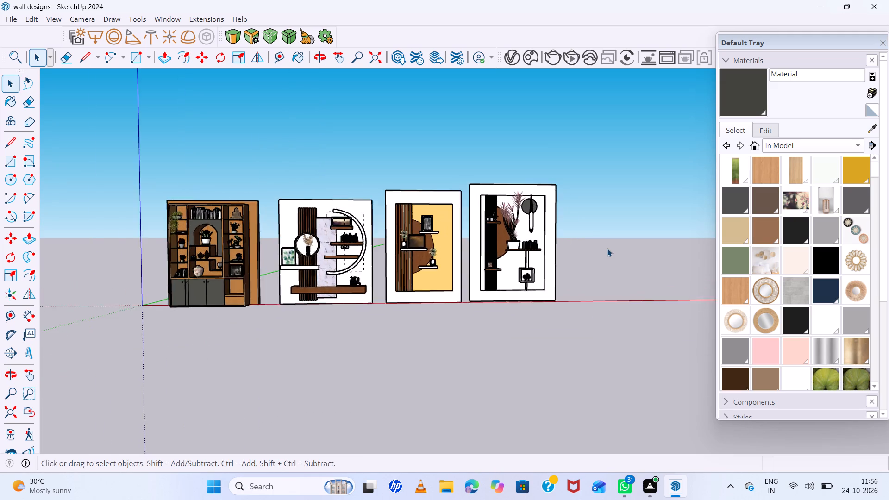
scroll(607, 249, up, 13)
scroll(568, 250, up, 7)
scroll(401, 216, down, 10)
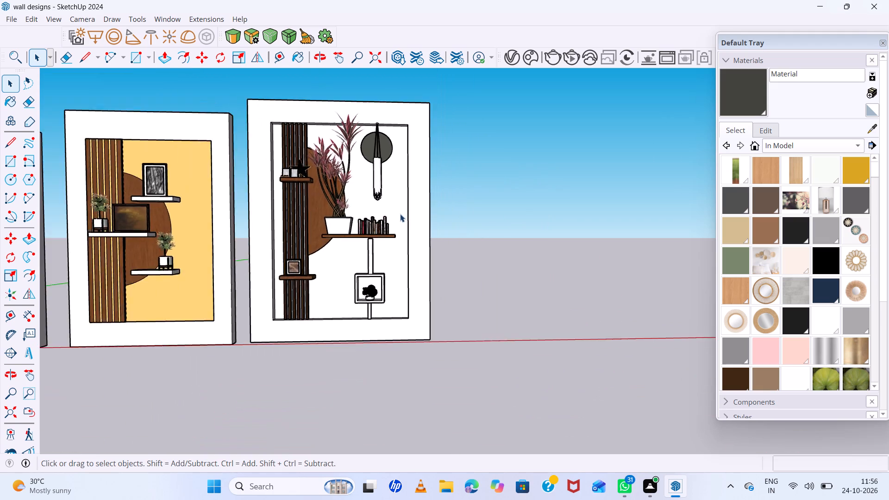
scroll(400, 214, down, 5)
scroll(534, 244, down, 8)
scroll(607, 267, up, 1)
middle_drag(574, 282, 483, 315)
scroll(628, 269, up, 2)
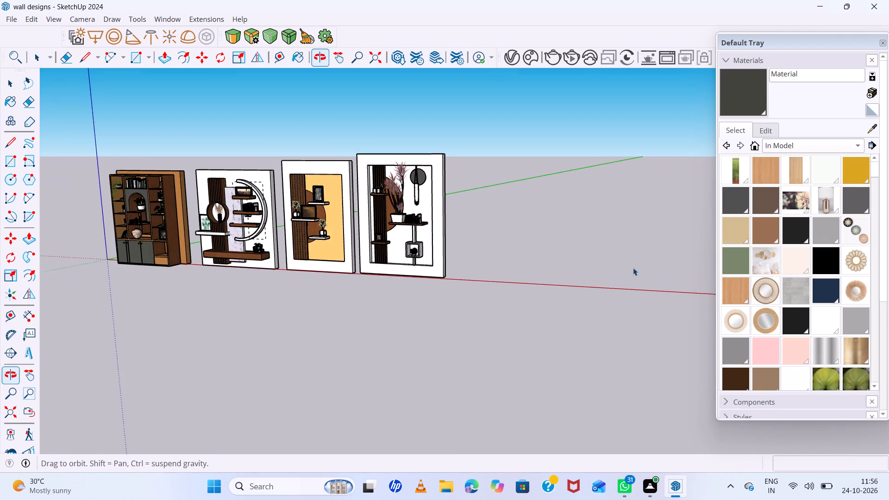
scroll(633, 268, up, 7)
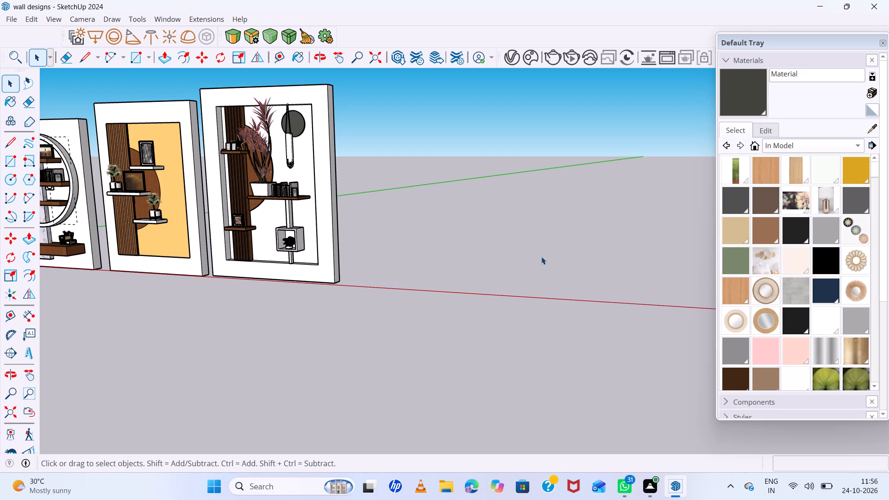
Draw a rectangle about 6' 8" by 4' 7" on the open ground beyond the last wall design.
key(r)
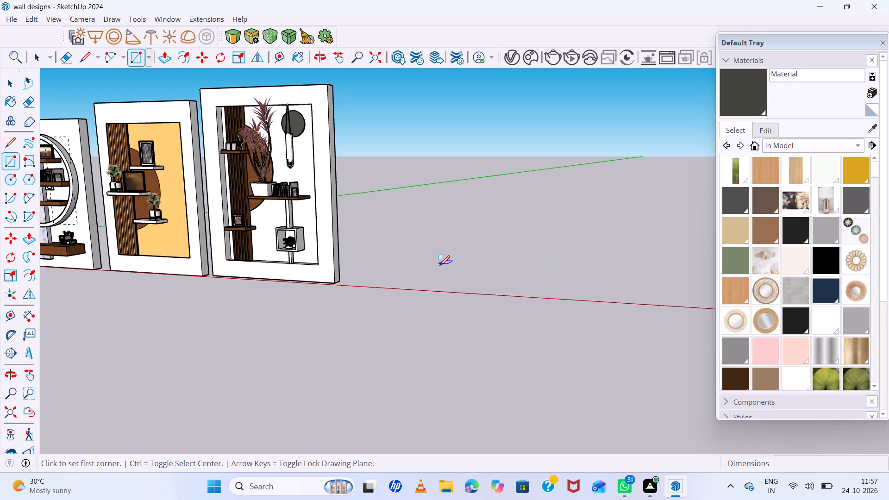
click(440, 267)
click(526, 261)
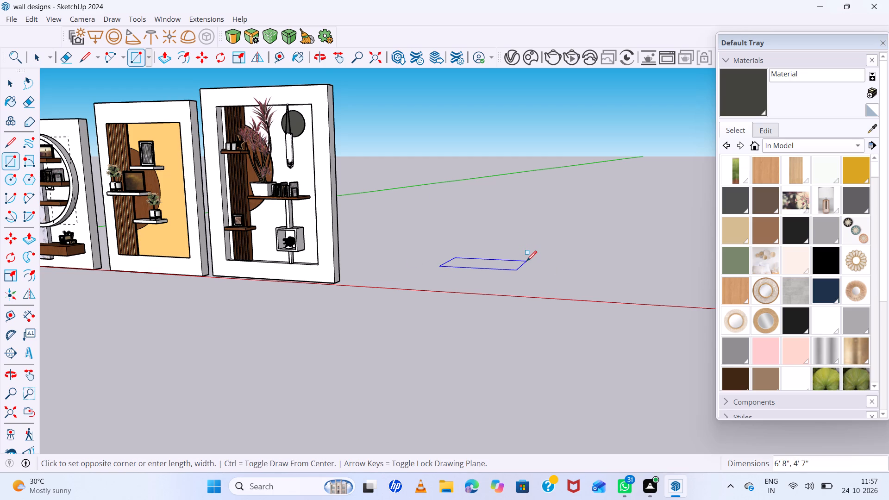
Push/Pull the new rectangle's face up about 10" into a slab.
scroll(454, 271, up, 4)
middle_drag(429, 267, 477, 347)
key(space)
click(466, 219)
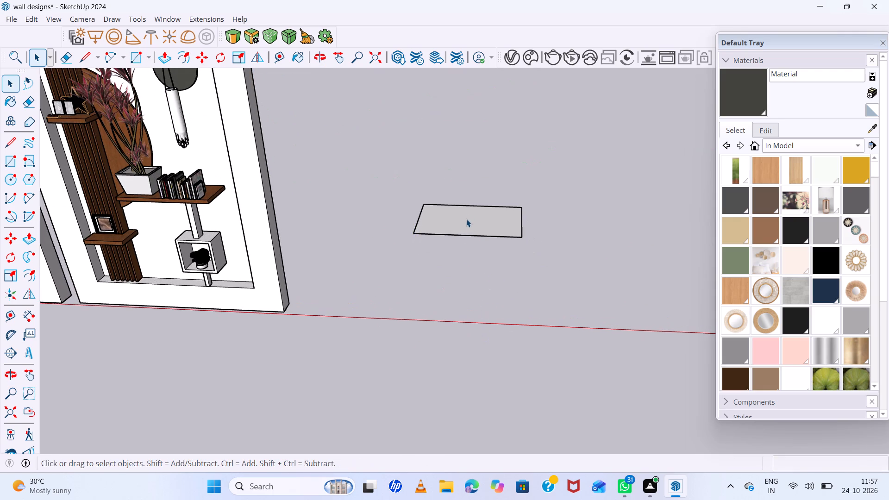
key(p)
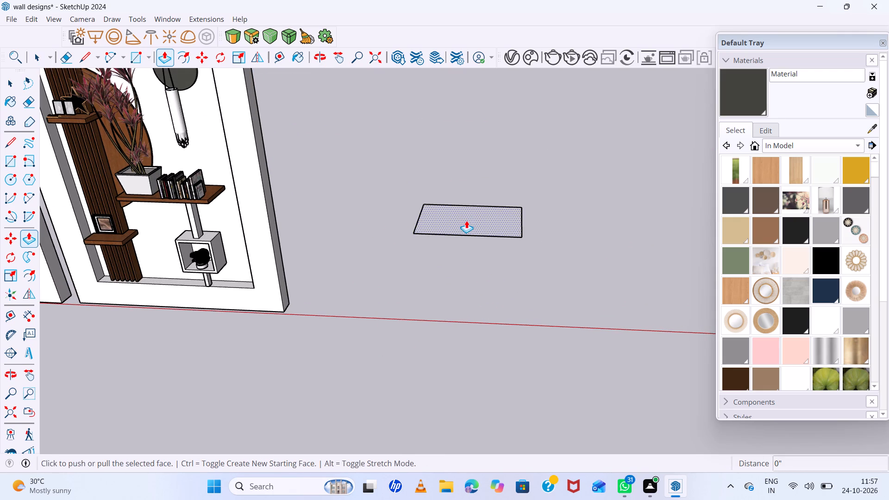
click(466, 220)
click(467, 208)
Bevel one vertical corner edge of the slab into a large round with an offset of about 7' 8" and 24 segments.
scroll(406, 238, up, 4)
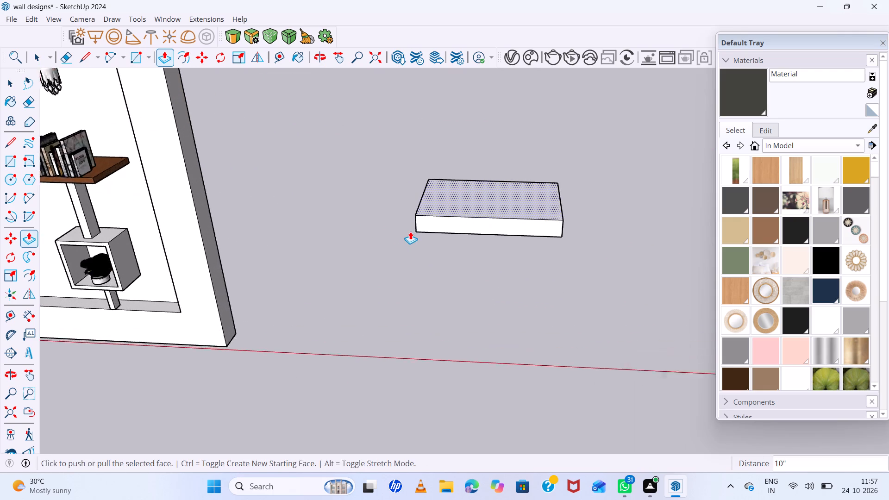
scroll(410, 231, up, 3)
middle_drag(410, 231, 503, 256)
scroll(436, 228, up, 6)
click(392, 237)
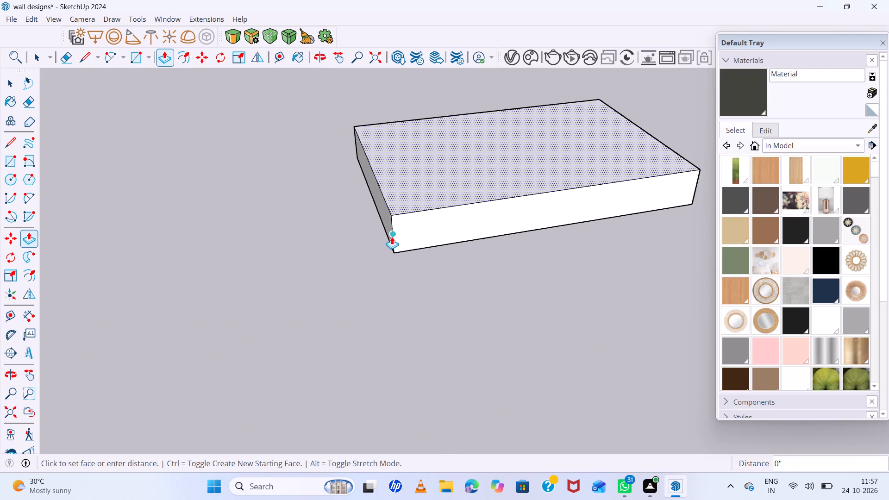
key(space)
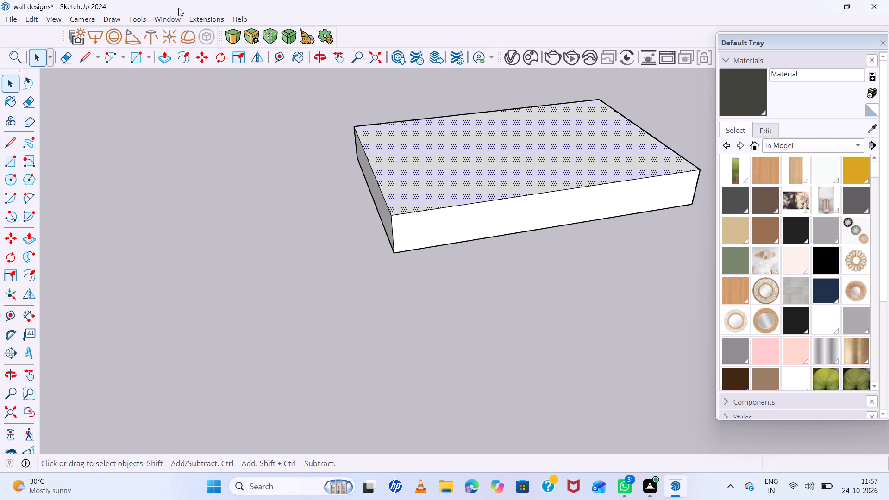
click(235, 37)
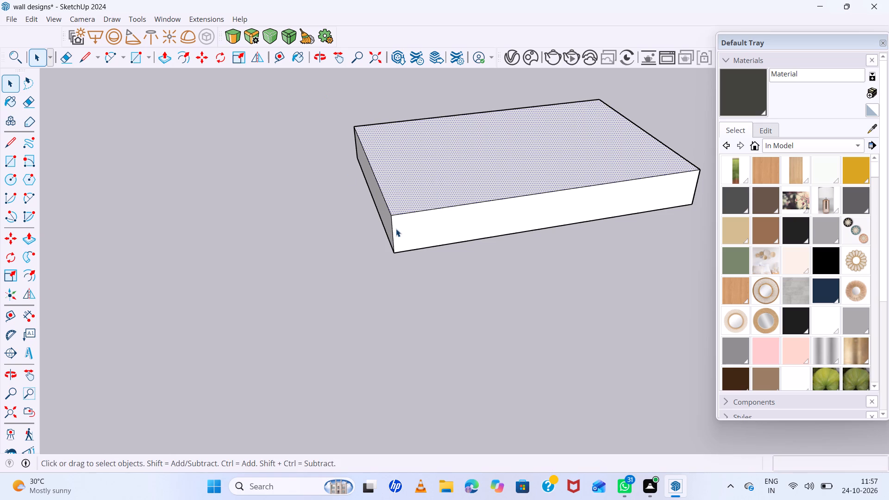
click(392, 232)
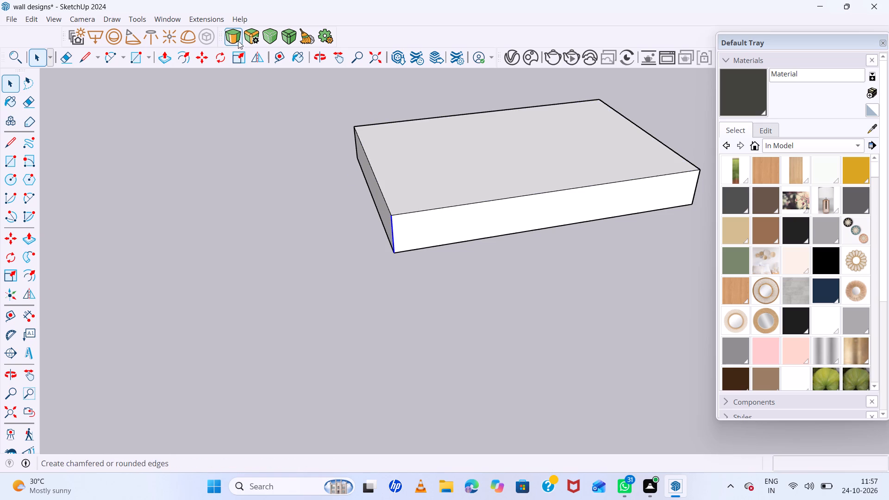
click(235, 35)
click(392, 238)
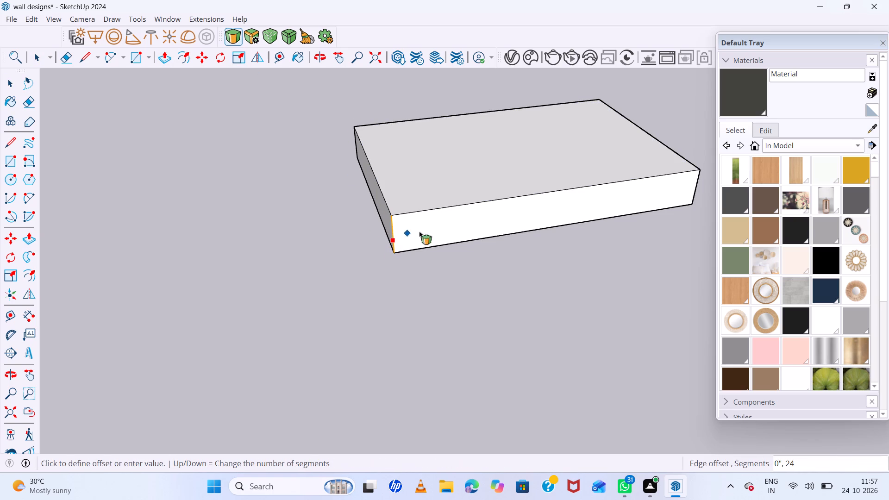
click(398, 232)
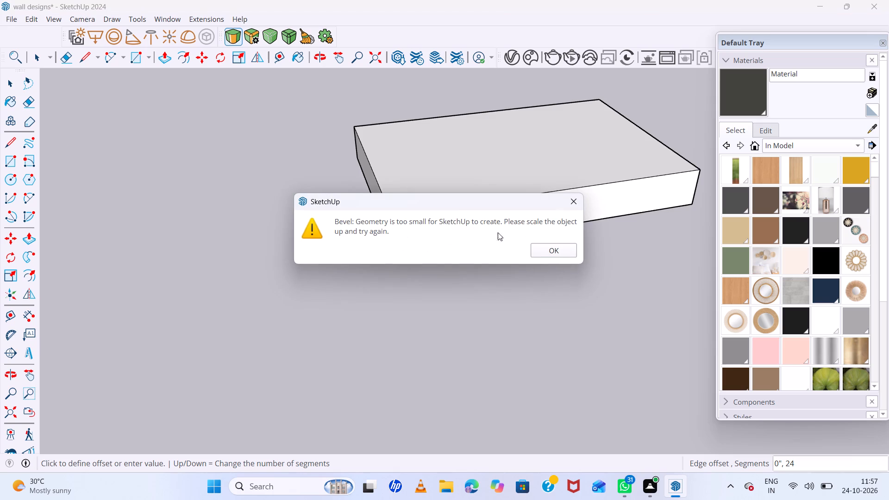
click(545, 259)
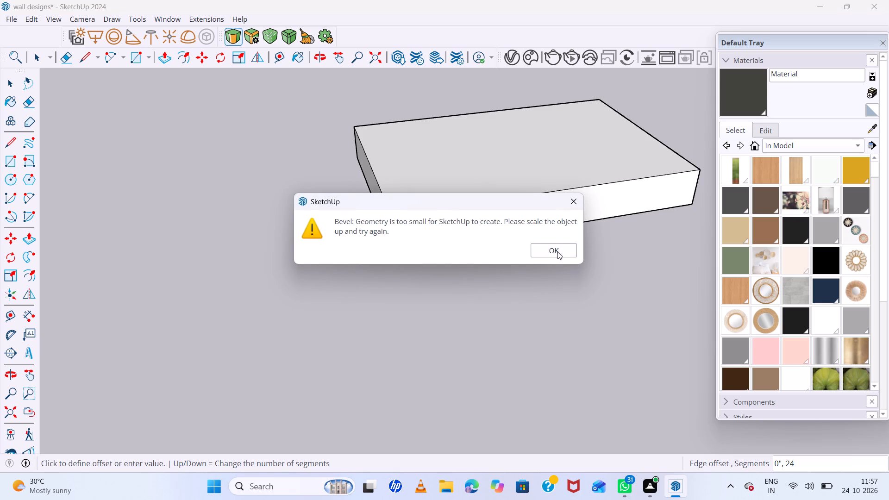
click(557, 251)
click(395, 223)
click(582, 205)
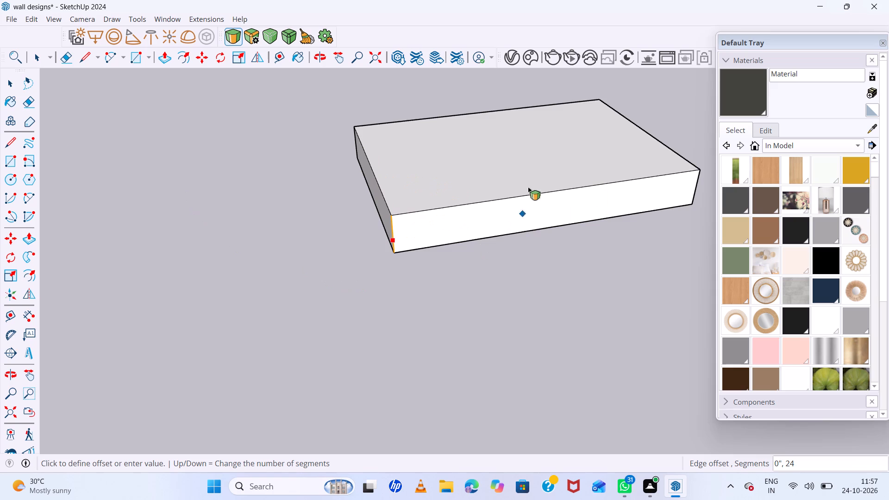
click(619, 87)
Bevel the slab's diagonally opposite vertical edge with an offset of 4' 7" and 24 segments, forming a leaf shape.
scroll(500, 172, up, 7)
scroll(451, 159, down, 6)
scroll(397, 146, down, 5)
middle_drag(525, 195, 435, 236)
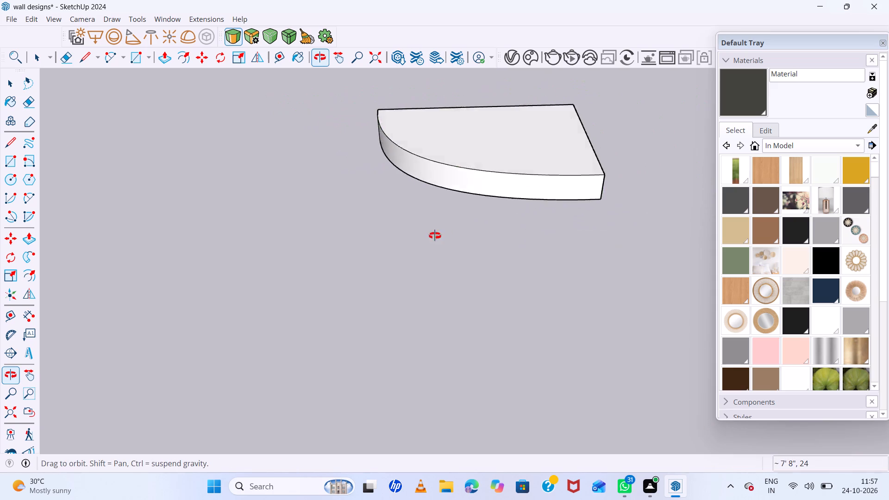
middle_drag(435, 236, 222, 286)
middle_click(222, 286)
scroll(603, 210, up, 1)
middle_drag(598, 209, 350, 133)
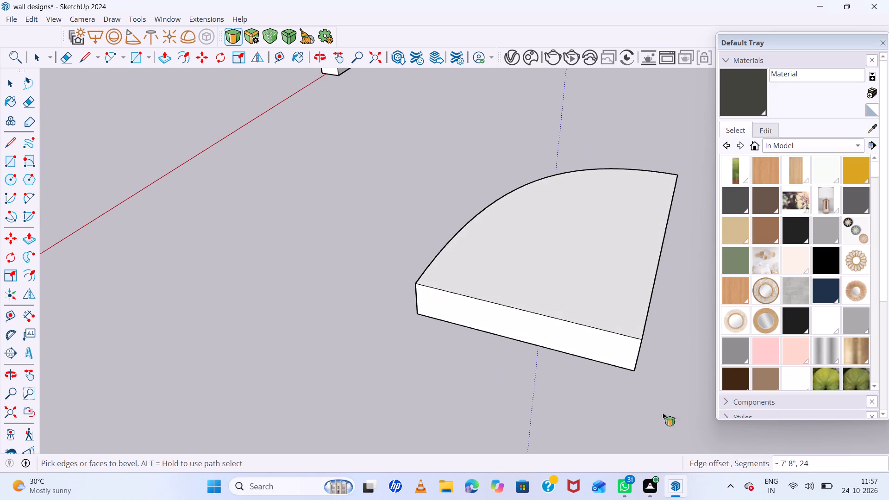
key(space)
click(638, 356)
scroll(637, 356, up, 5)
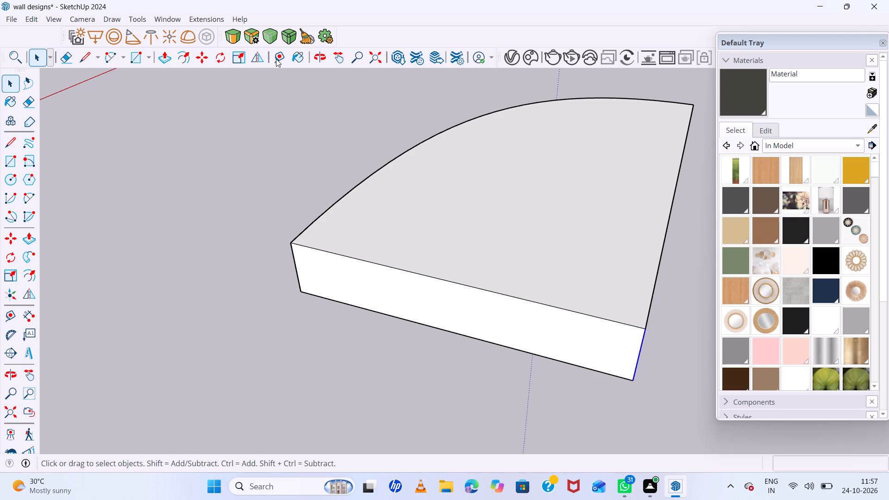
click(232, 41)
scroll(542, 273, down, 5)
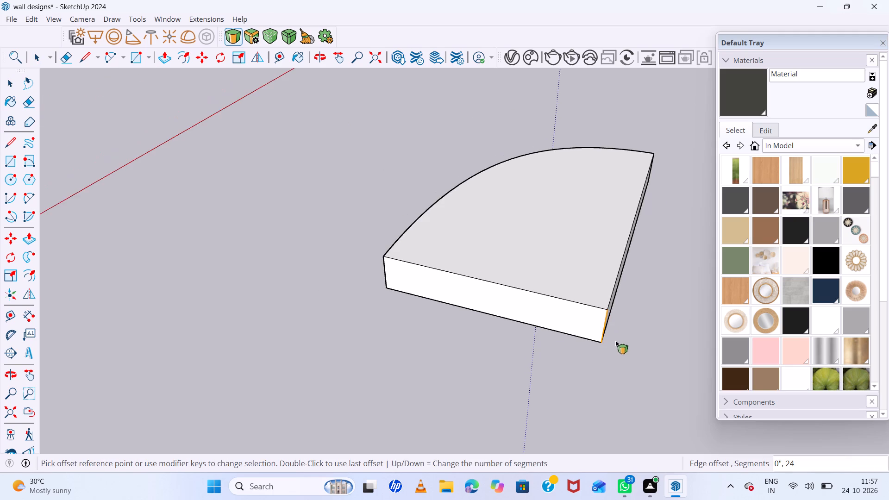
middle_drag(614, 339, 573, 270)
scroll(582, 269, up, 4)
click(570, 281)
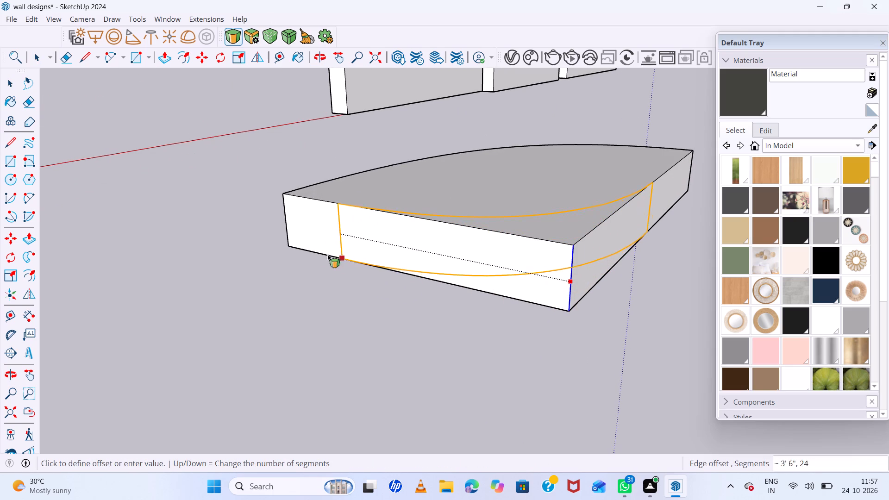
click(287, 241)
Rotate a copy of the entire leaf slab by 90 degrees around its pointed end on the ground plane.
scroll(447, 270, down, 5)
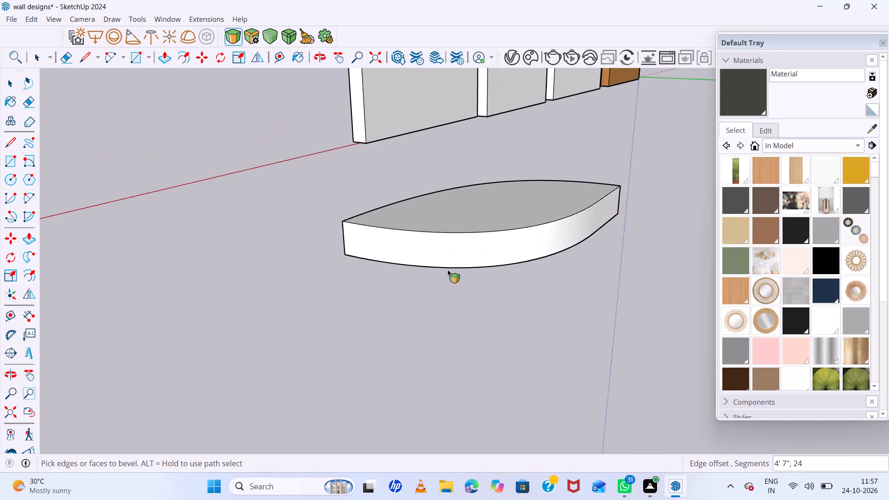
scroll(447, 270, down, 6)
middle_drag(447, 268, 635, 432)
scroll(541, 289, down, 5)
middle_drag(541, 296, 571, 378)
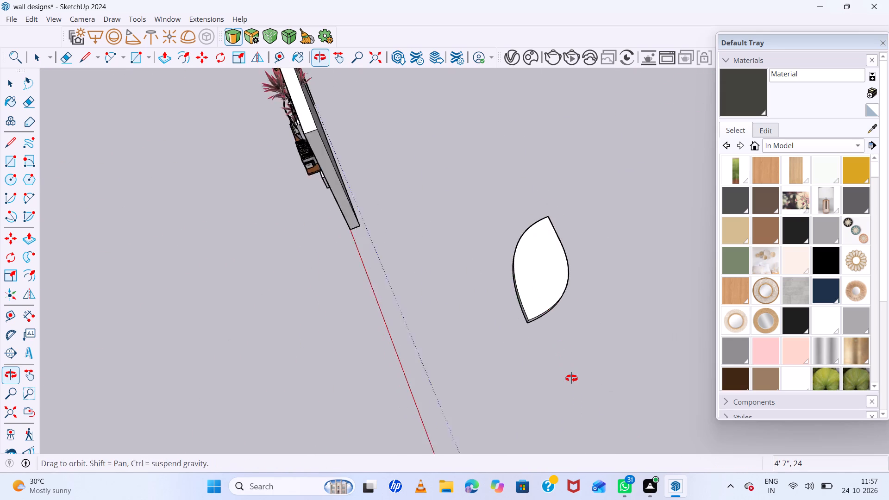
middle_drag(571, 378, 572, 379)
scroll(550, 269, up, 6)
key(space)
click(543, 266)
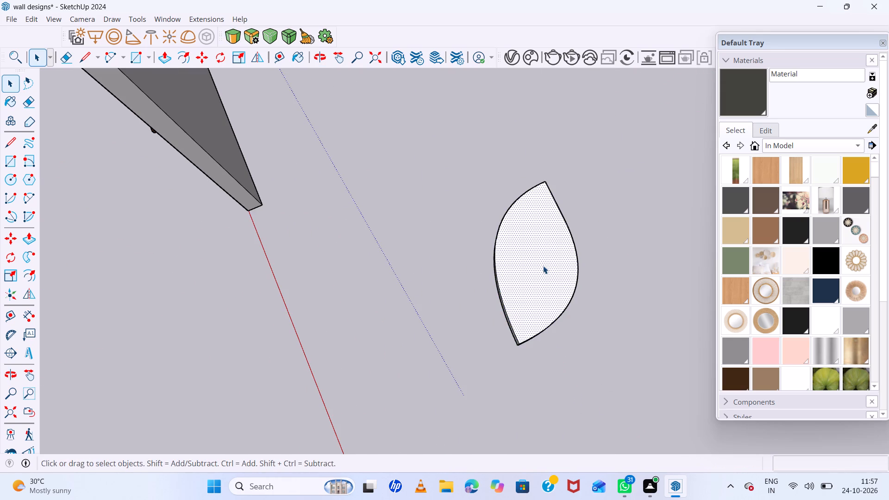
scroll(544, 267, down, 10)
middle_drag(523, 313, 706, 258)
scroll(507, 261, up, 7)
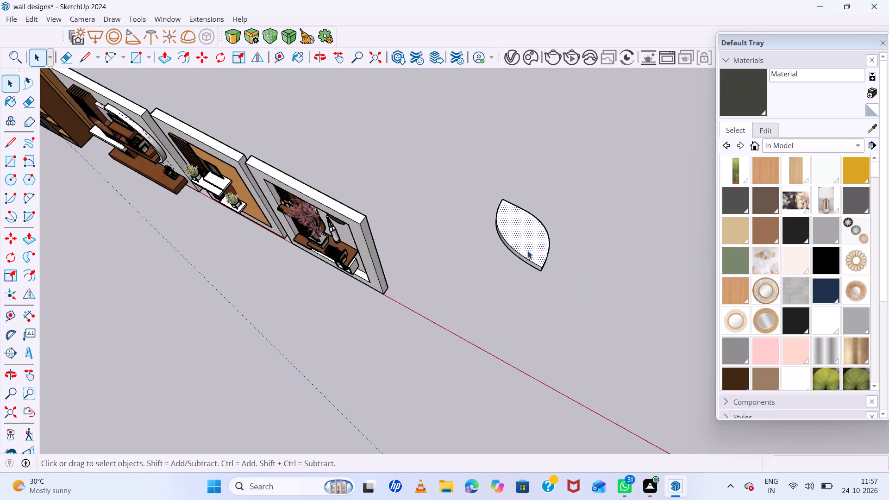
scroll(527, 250, up, 5)
triple_click(538, 254)
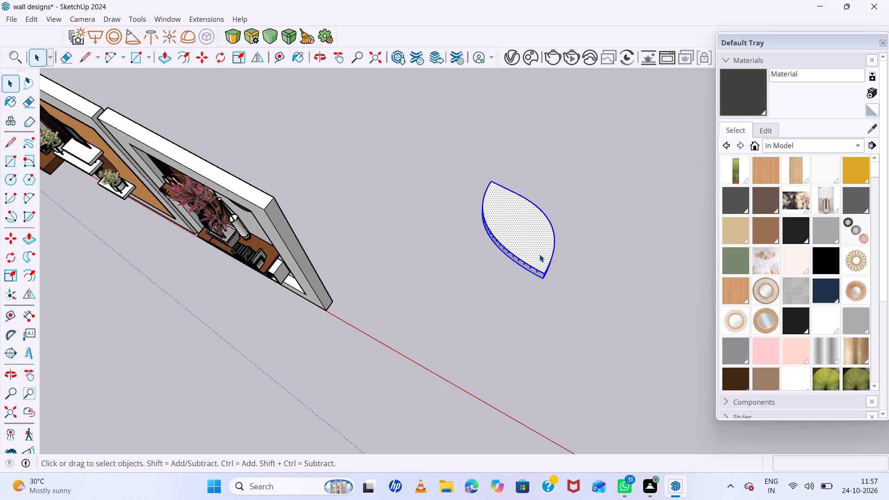
key(q)
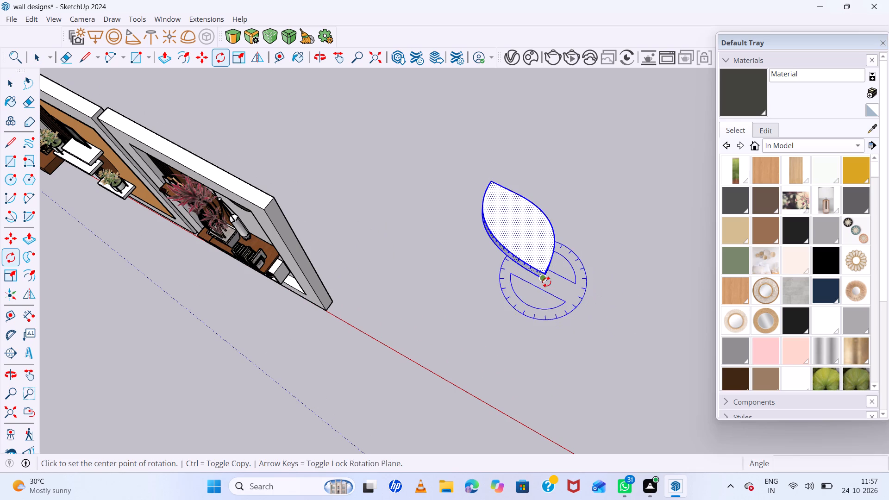
scroll(546, 282, up, 6)
middle_drag(548, 282, 577, 254)
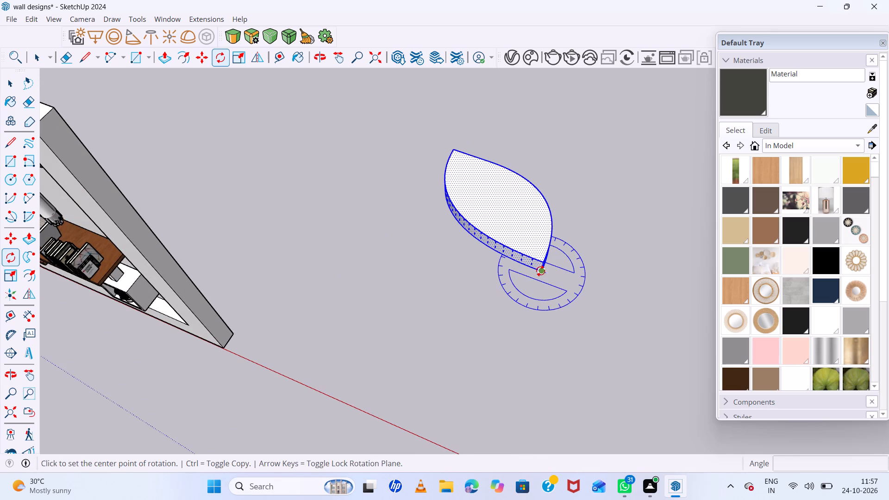
click(540, 271)
click(684, 325)
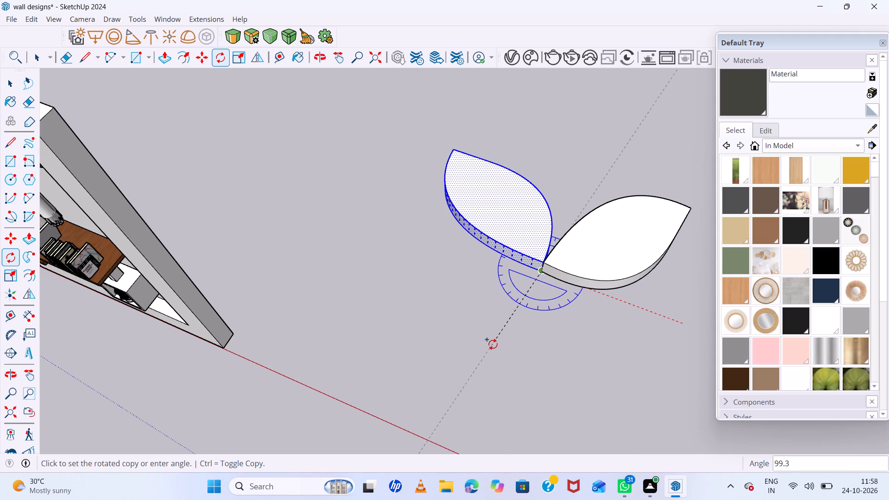
text(90)
key(Return)
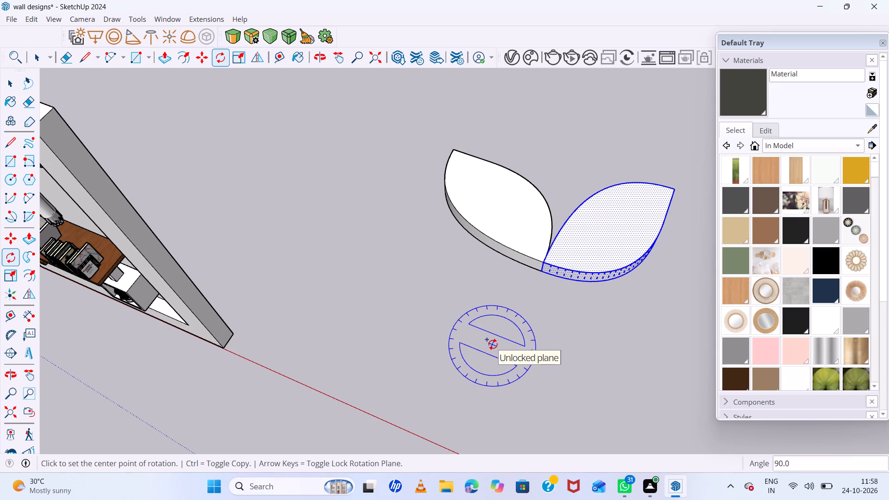
Array the rotated leaf copy around the same point with 5x and then 10x, forming a four-petal flower.
key(5)
key(x)
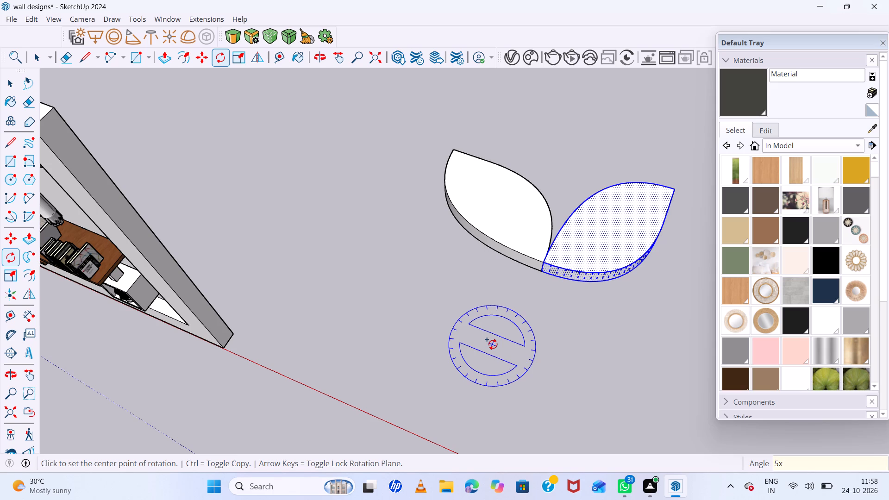
key(Return)
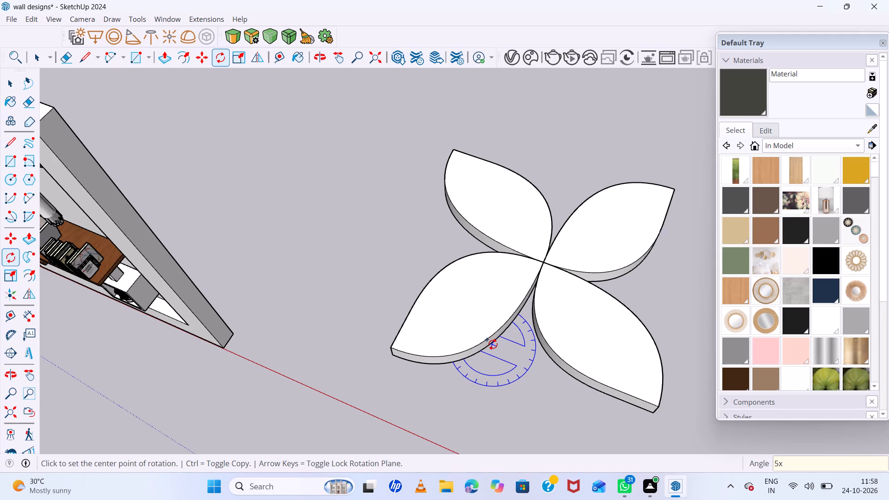
text(10)
key(x)
key(Return)
key(Return)
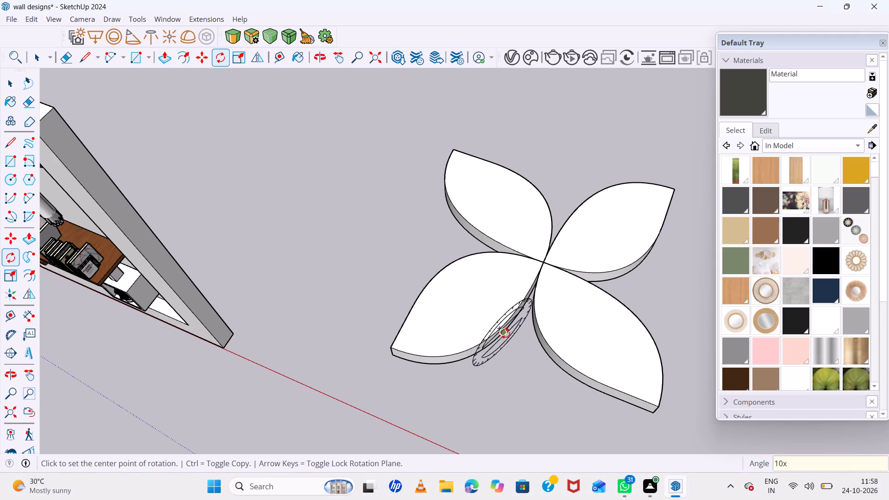
key(space)
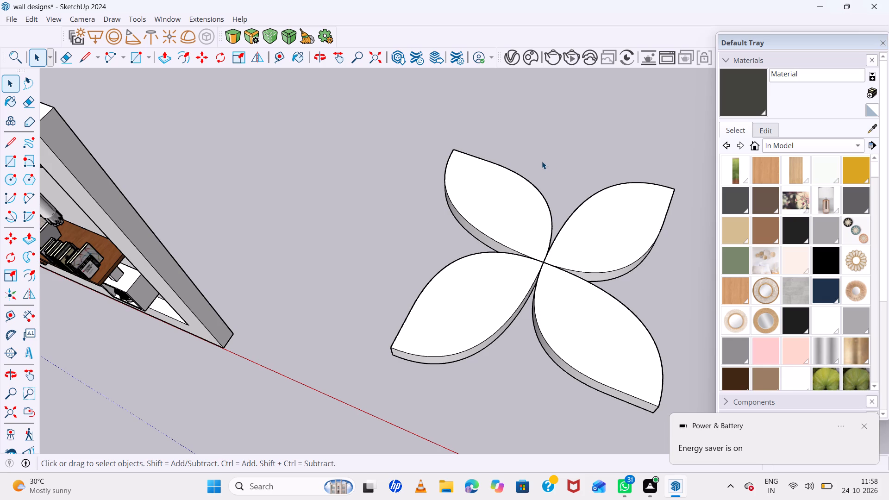
Examine the four-petal flower from above, from the side and from underneath, next to the wall designs.
scroll(542, 162, down, 5)
scroll(565, 218, down, 4)
middle_drag(551, 229, 570, 300)
key(space)
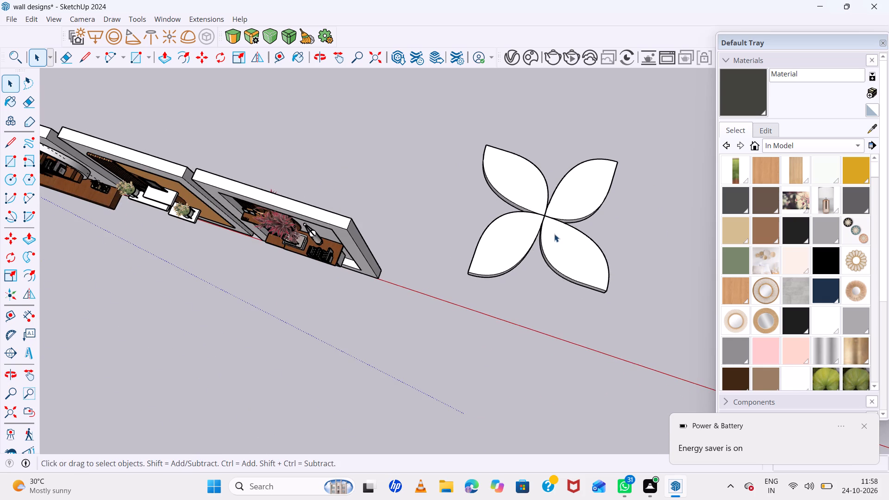
triple_click(554, 234)
scroll(555, 200, down, 6)
middle_drag(553, 210, 576, 259)
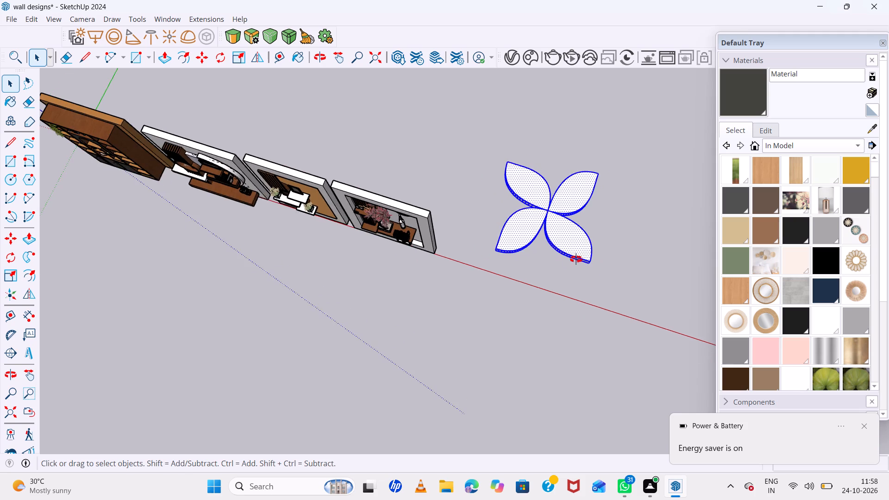
middle_drag(576, 259, 572, 244)
middle_drag(568, 232, 565, 220)
middle_drag(561, 205, 553, 138)
scroll(560, 198, up, 1)
middle_drag(553, 137, 553, 125)
middle_click(553, 124)
middle_click(553, 123)
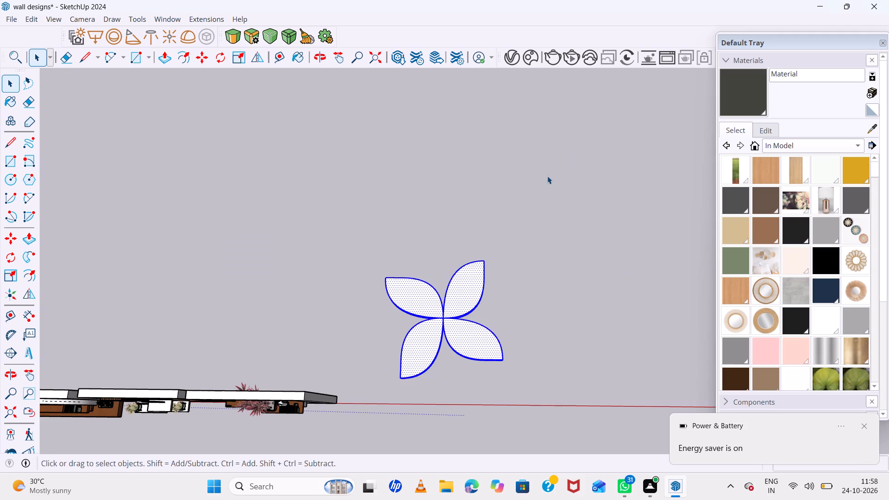
scroll(547, 176, down, 6)
scroll(569, 220, down, 1)
middle_drag(569, 218, 560, 137)
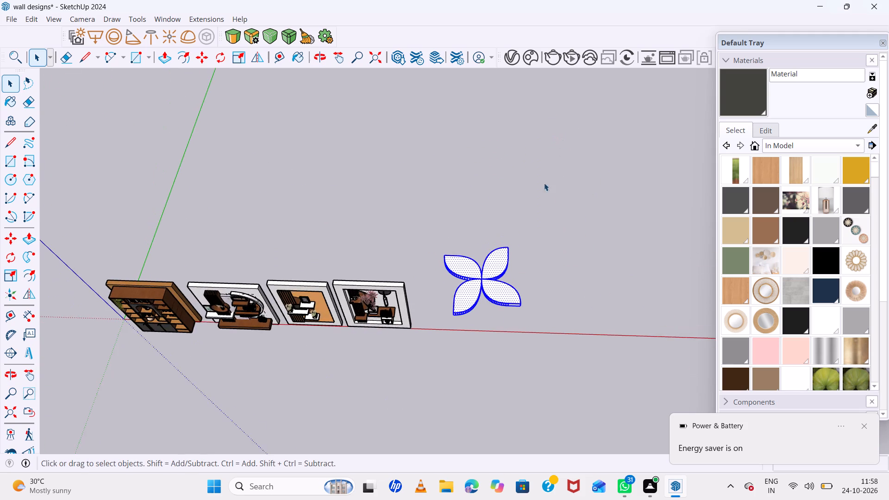
scroll(488, 268, up, 7)
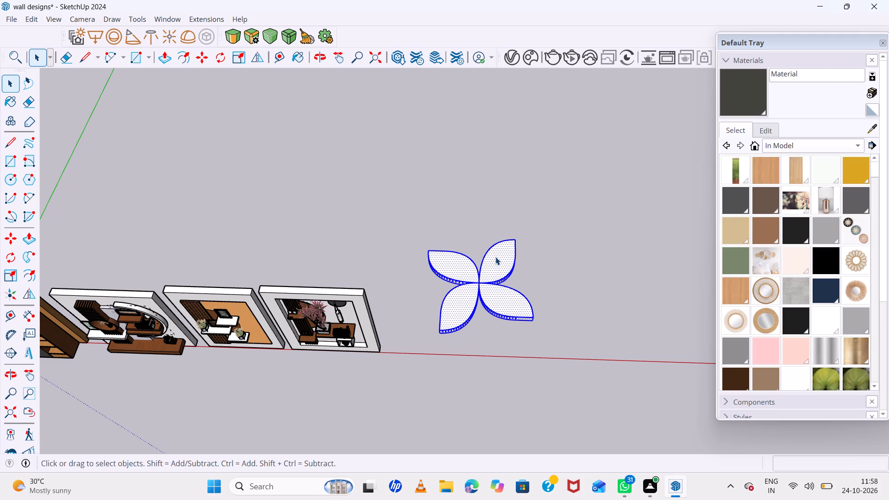
scroll(495, 278, down, 4)
middle_drag(493, 329, 509, 264)
middle_click(509, 263)
scroll(505, 281, up, 5)
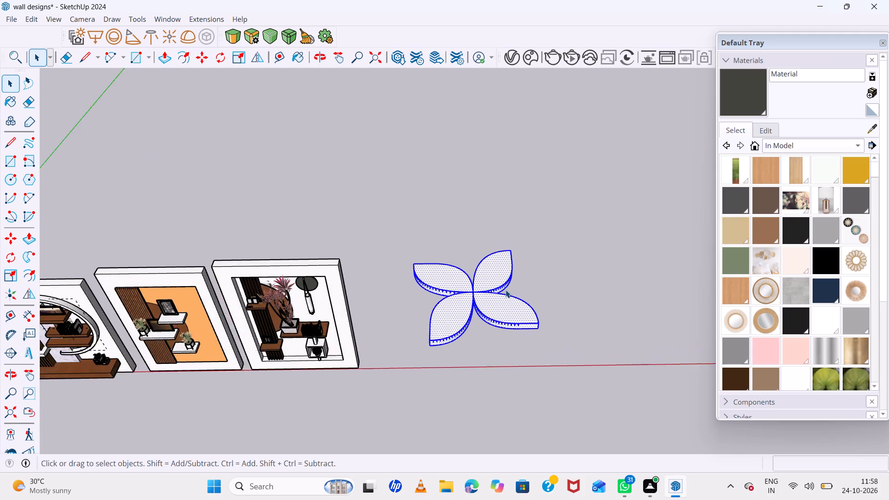
scroll(506, 290, up, 20)
middle_drag(562, 347, 576, 173)
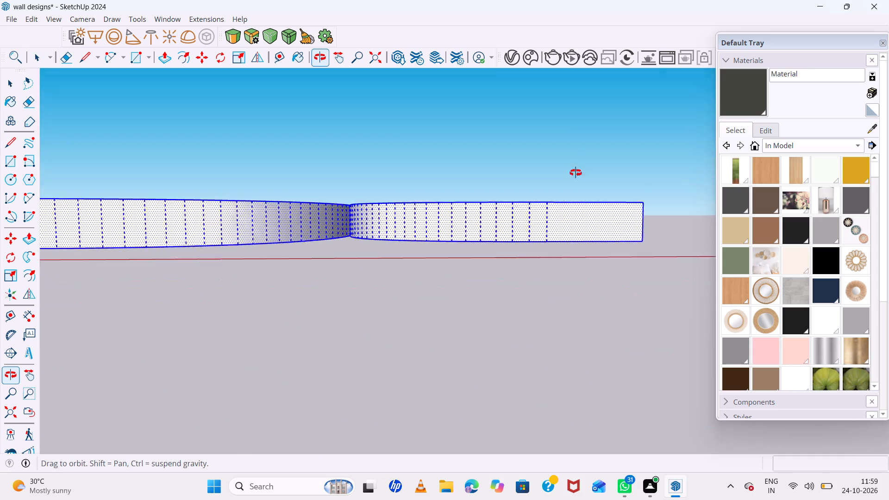
middle_drag(576, 173, 563, 69)
middle_drag(562, 54, 442, 346)
scroll(387, 262, down, 6)
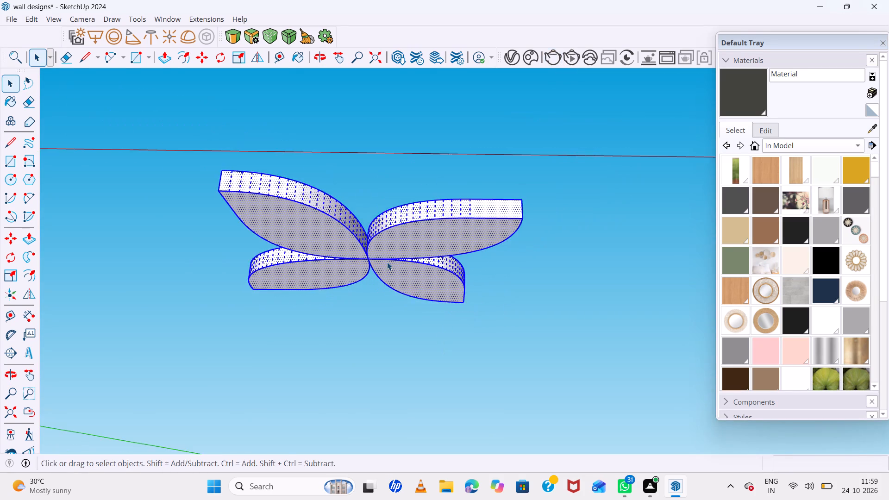
scroll(387, 262, down, 4)
middle_drag(388, 265, 401, 426)
scroll(386, 280, up, 12)
middle_drag(405, 258, 366, 332)
key(space)
triple_click(395, 281)
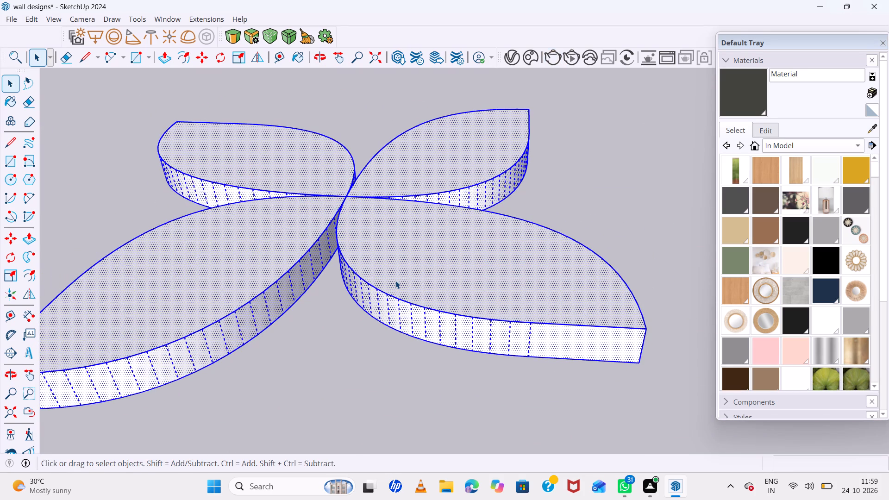
click(395, 281)
Bevel the vertical edge at one petal's outer tip with an offset of about 4" and 24 segments.
scroll(395, 279, down, 7)
middle_drag(453, 308, 422, 280)
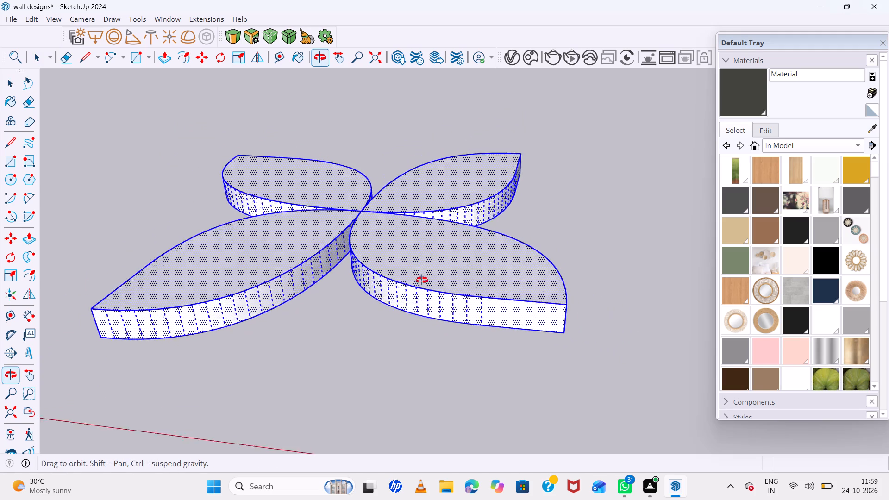
middle_drag(422, 280, 238, 266)
scroll(408, 289, up, 6)
double_click(400, 338)
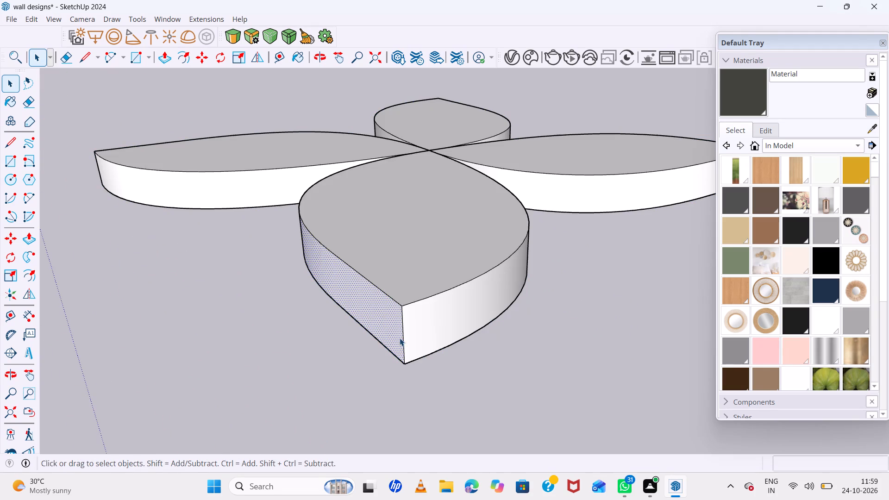
click(402, 336)
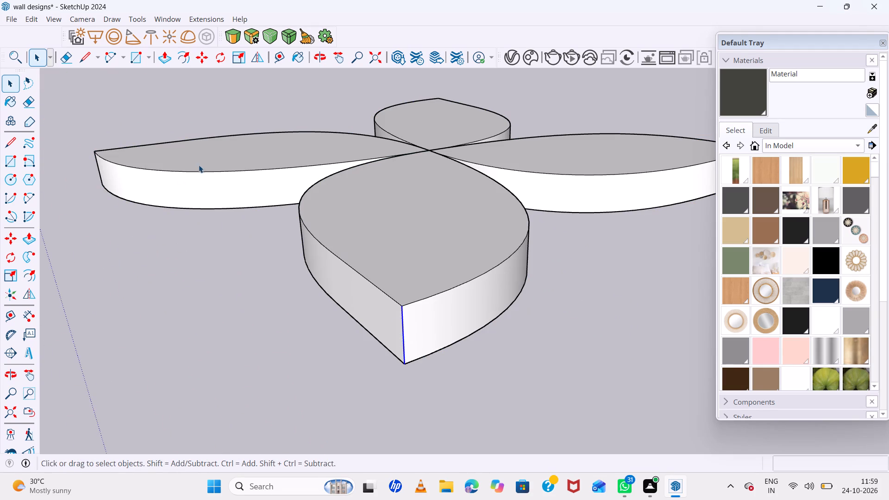
click(231, 38)
click(403, 337)
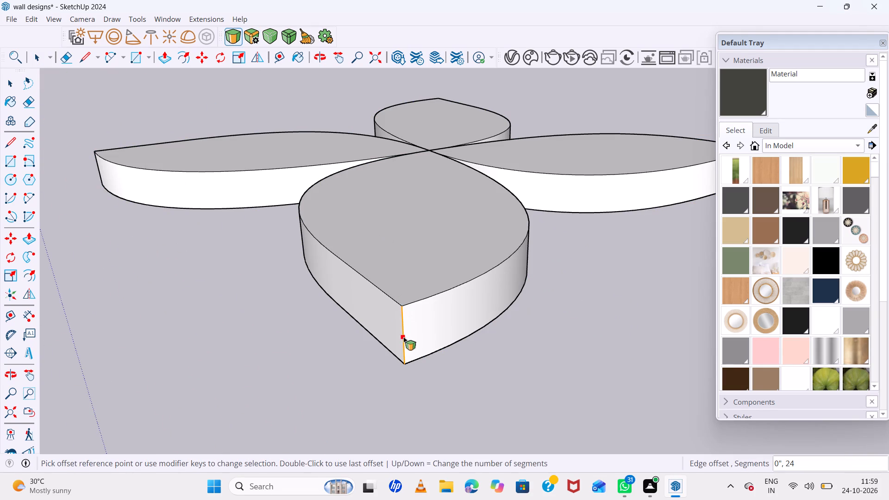
click(432, 294)
Bevel the vertical edge at another petal's outer tip with an offset of about 1' 6" and 24 segments.
scroll(411, 332, up, 4)
scroll(400, 318, down, 12)
middle_drag(417, 359, 417, 362)
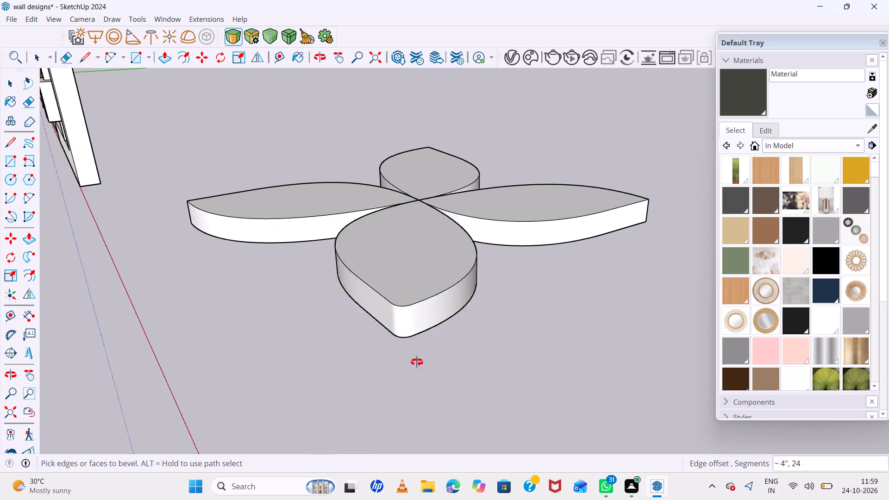
middle_drag(417, 362, 391, 456)
scroll(353, 331, down, 8)
key(space)
scroll(417, 339, down, 7)
middle_drag(482, 356, 370, 369)
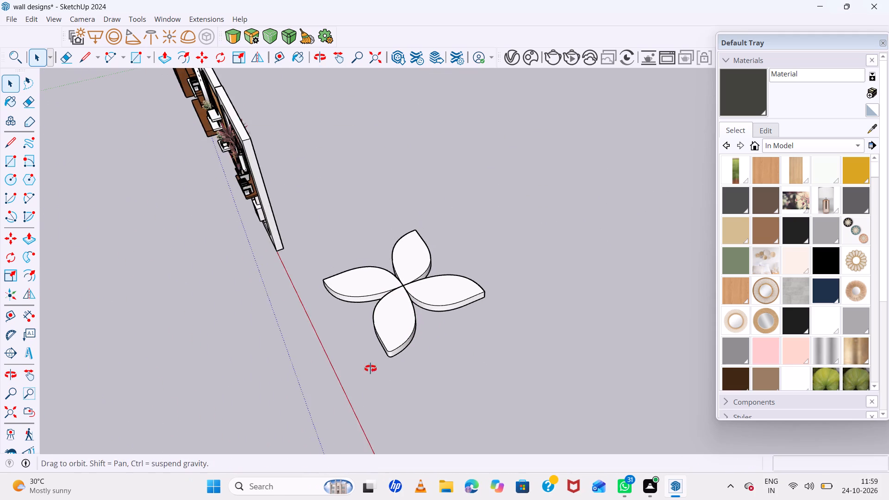
middle_drag(370, 369, 361, 366)
scroll(451, 329, up, 12)
click(460, 274)
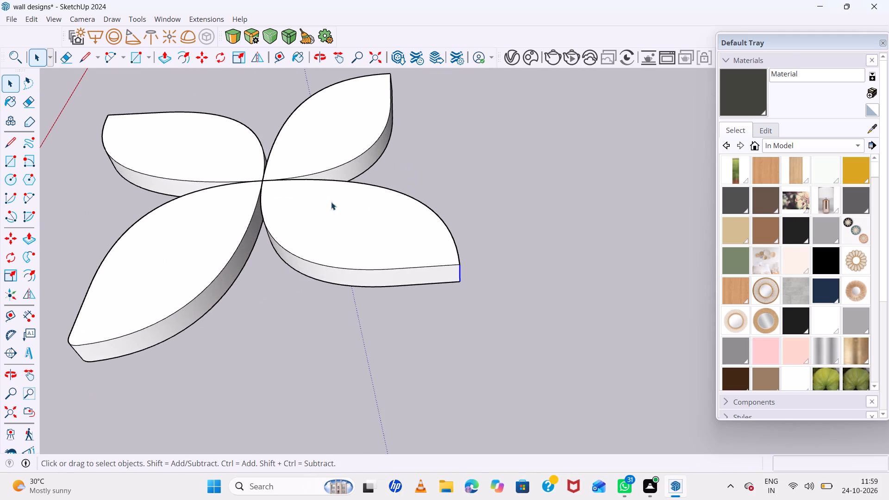
click(225, 42)
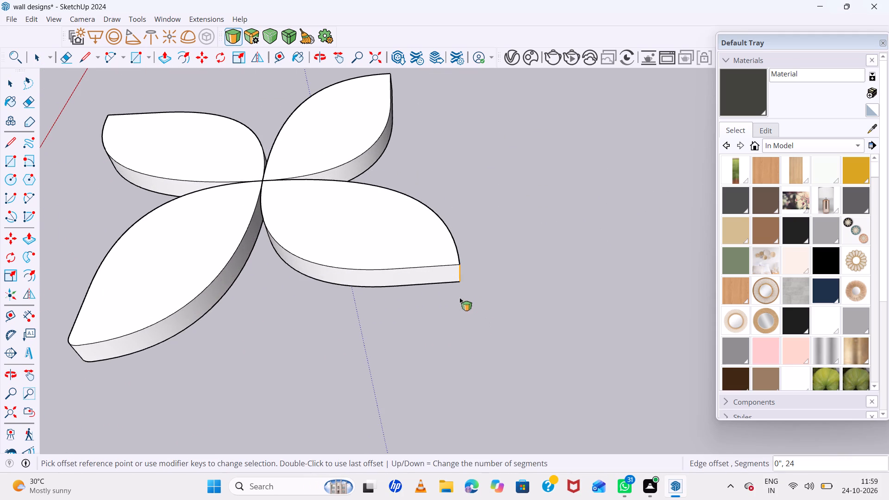
click(460, 275)
click(414, 277)
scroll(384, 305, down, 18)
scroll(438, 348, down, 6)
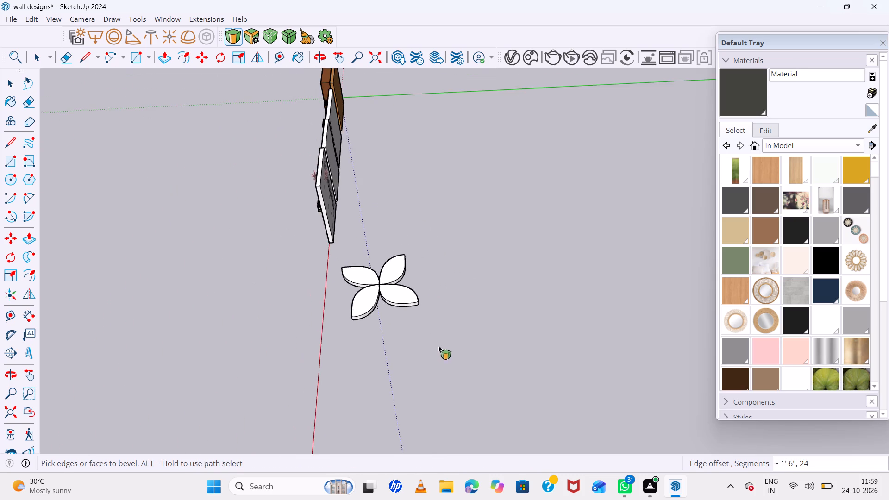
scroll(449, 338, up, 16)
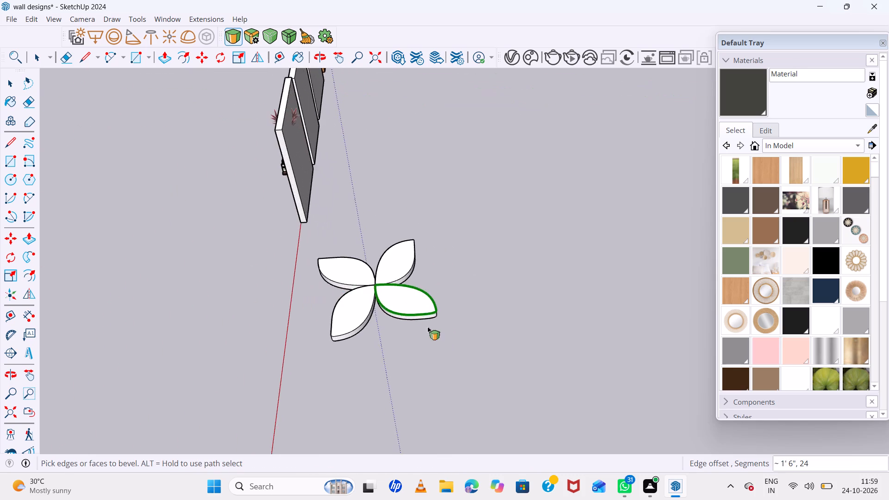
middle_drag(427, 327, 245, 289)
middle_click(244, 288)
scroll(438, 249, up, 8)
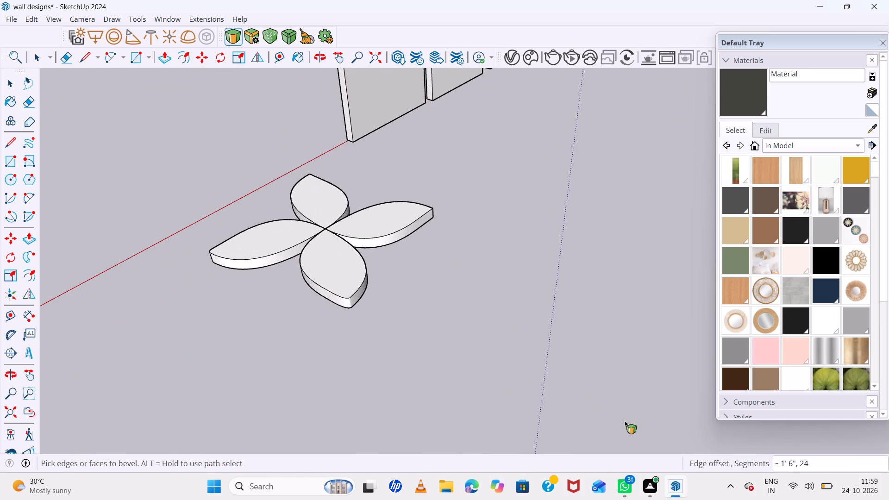
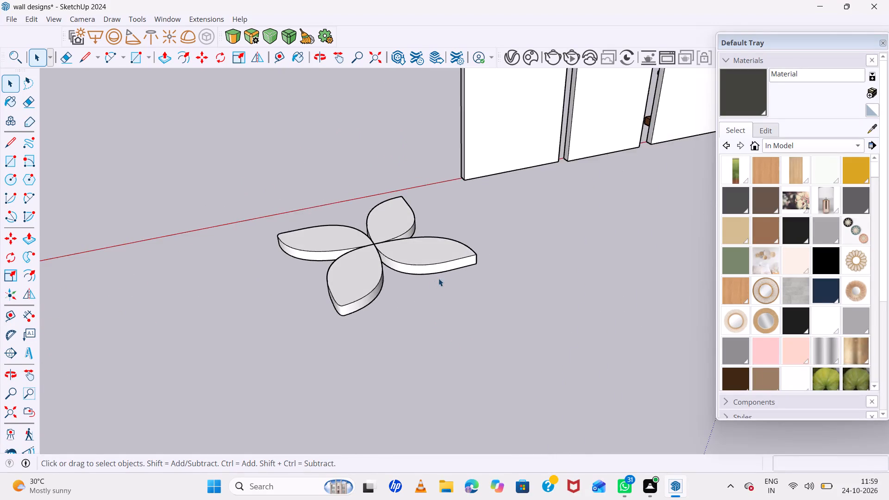
Bevel the vertical edge at the third petal's outer tip with an offset of about 1' 7" and 24 segments.
scroll(464, 271, up, 12)
click(474, 242)
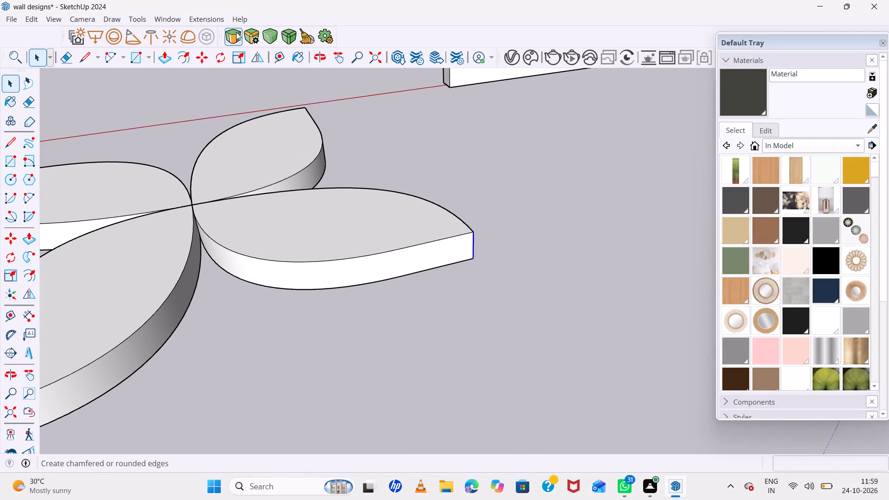
click(236, 32)
click(470, 245)
click(418, 252)
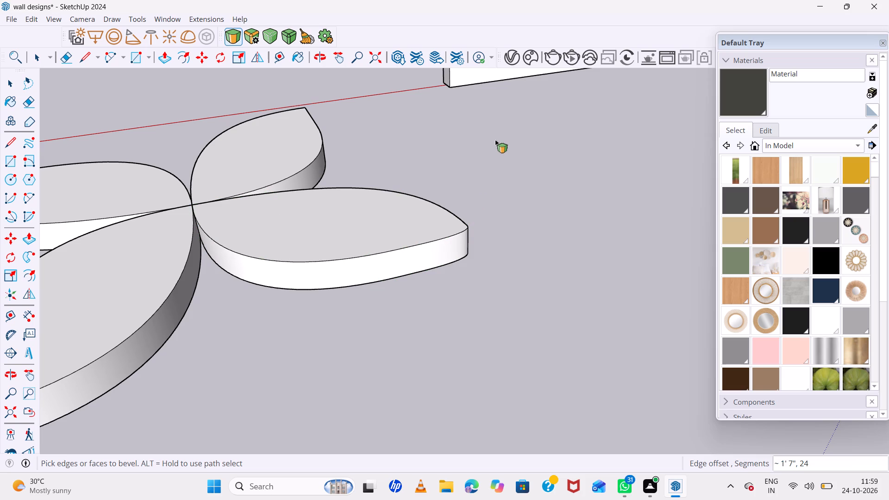
Bevel the vertical edge at the last unbevelled petal's outer tip with an offset of about 2' 3" and 24 segments.
scroll(521, 191, down, 9)
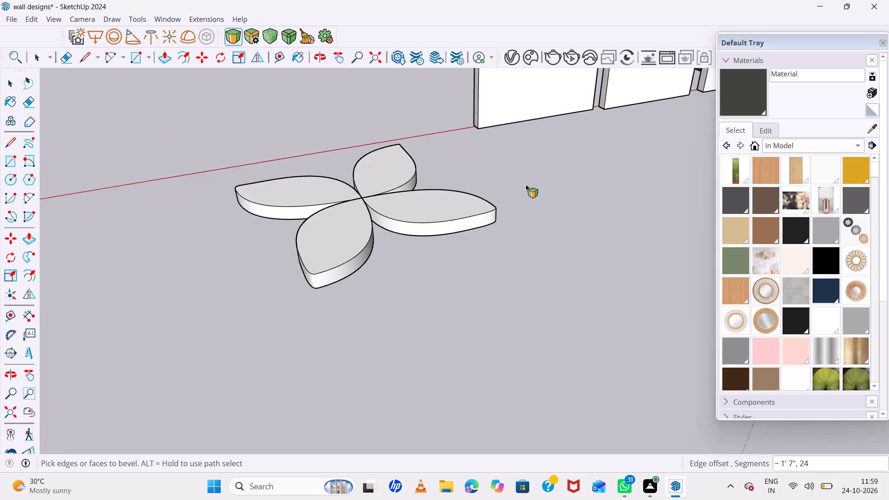
scroll(526, 185, down, 3)
scroll(525, 199, up, 1)
middle_drag(525, 200, 219, 232)
scroll(591, 188, up, 4)
scroll(508, 155, up, 10)
middle_drag(556, 206, 475, 247)
scroll(530, 209, up, 5)
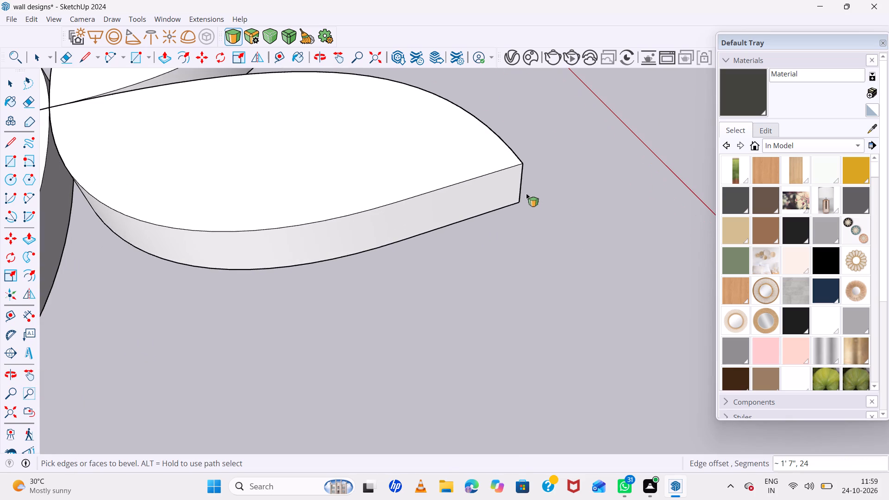
click(522, 188)
click(476, 202)
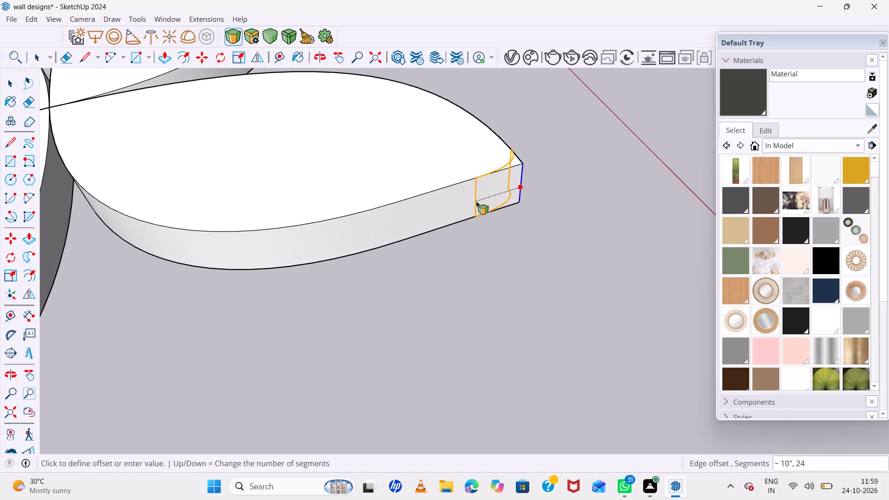
drag(386, 206, 392, 206)
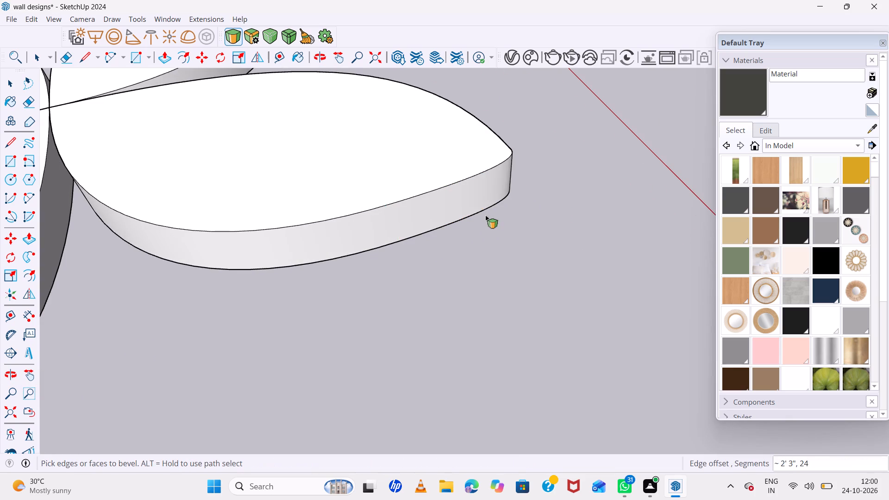
Examine the bevelled flower from several angles beside the row of wall designs.
scroll(489, 213, down, 13)
scroll(495, 201, down, 13)
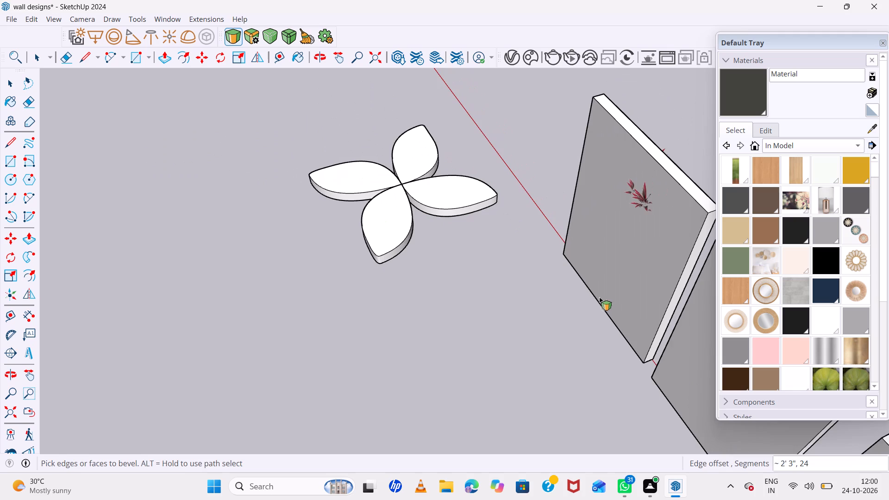
middle_drag(599, 297, 180, 206)
scroll(452, 249, up, 5)
middle_drag(452, 247, 517, 400)
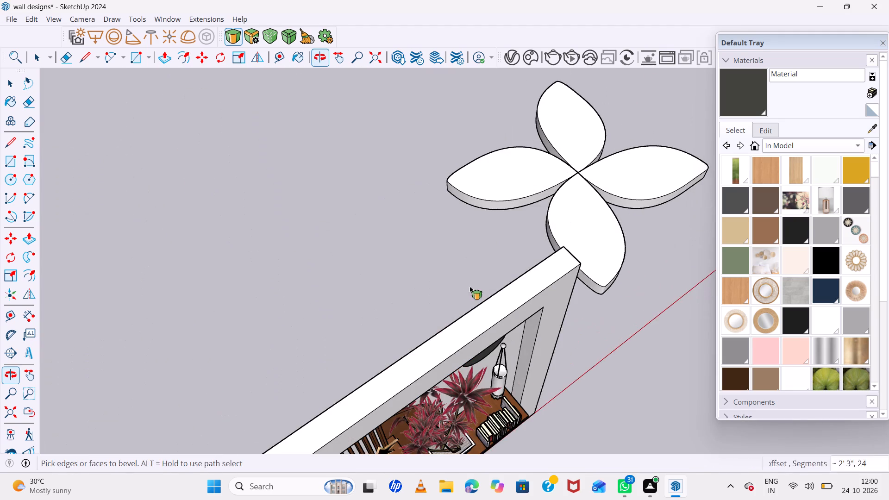
middle_drag(476, 296, 697, 317)
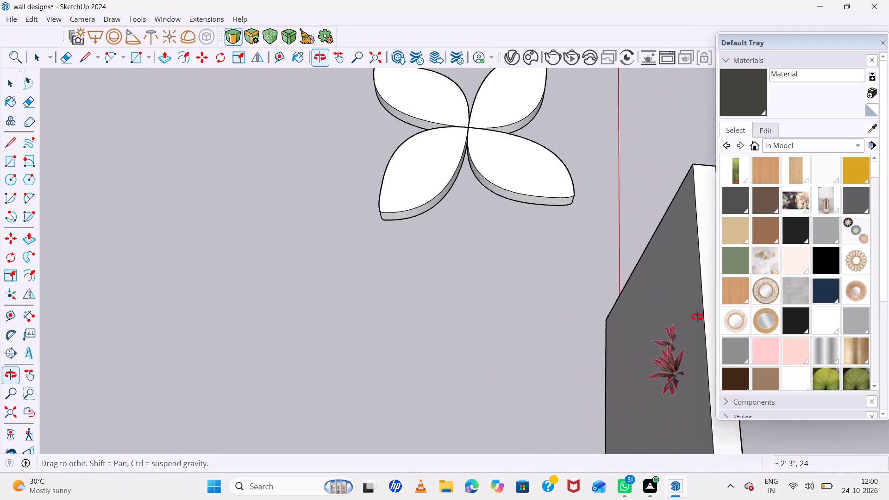
middle_drag(697, 317, 533, 277)
middle_click(533, 277)
scroll(480, 250, down, 13)
middle_drag(570, 322, 465, 243)
middle_click(464, 243)
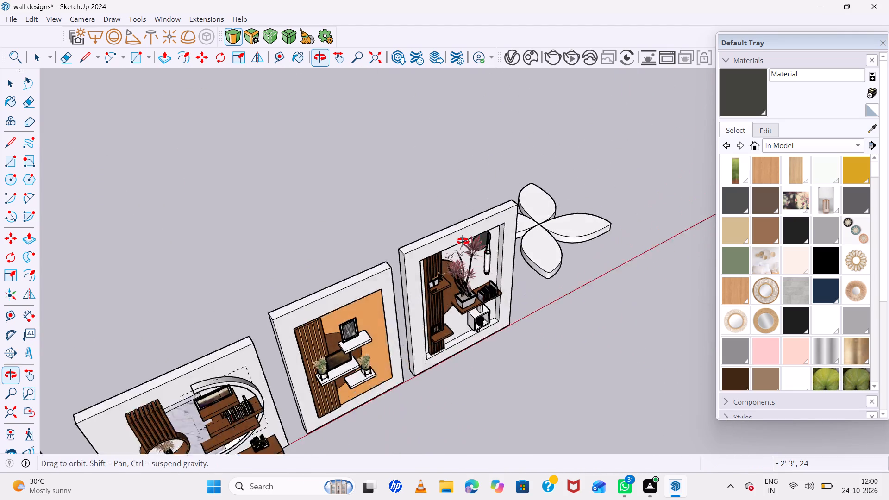
scroll(468, 275, up, 20)
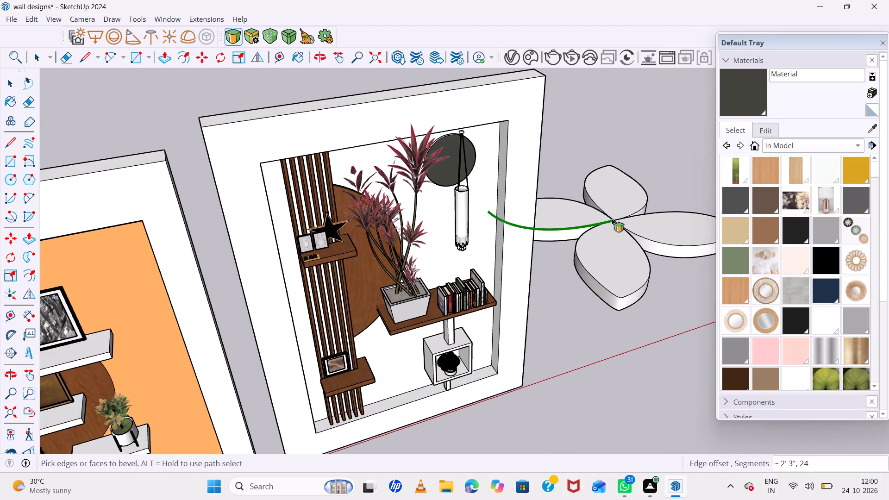
scroll(448, 194, down, 7)
scroll(534, 234, down, 4)
Select the whole four-petal flower and paint it with the round woven mirror material [Color A02]2.
key(space)
click(577, 236)
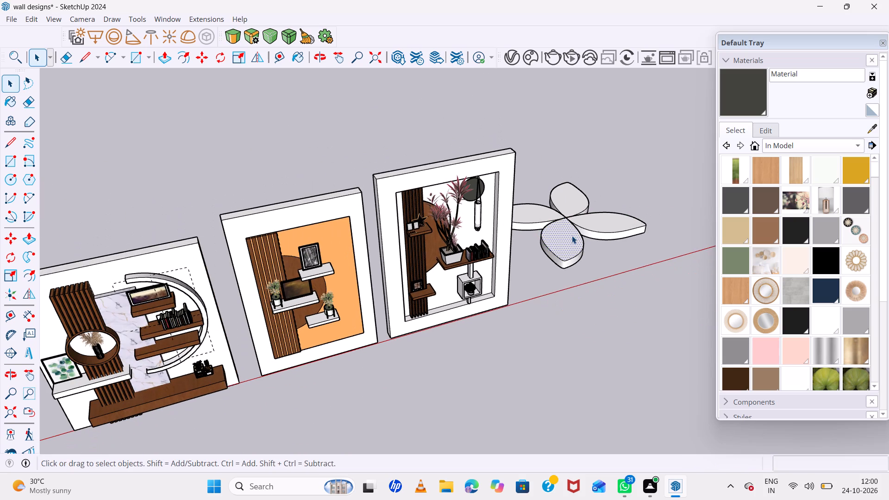
triple_click(572, 236)
double_click(572, 234)
scroll(680, 245, up, 12)
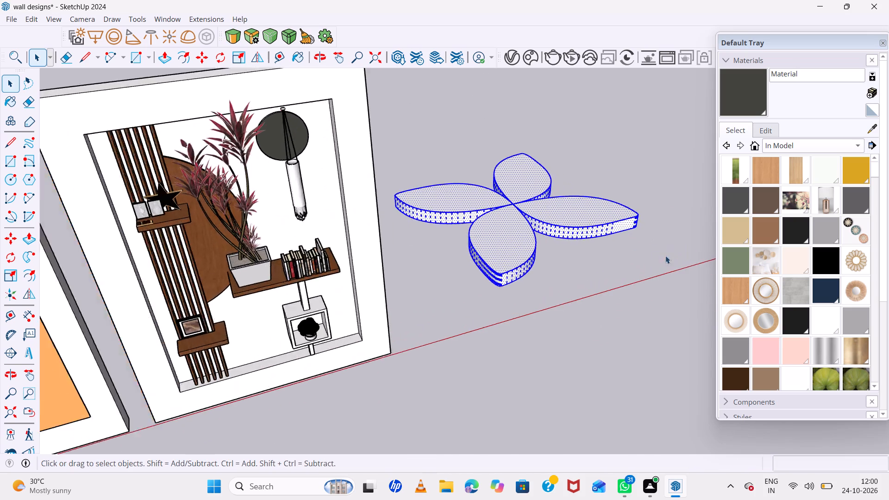
scroll(665, 256, up, 1)
scroll(632, 238, up, 10)
middle_drag(635, 257, 597, 387)
scroll(599, 355, down, 14)
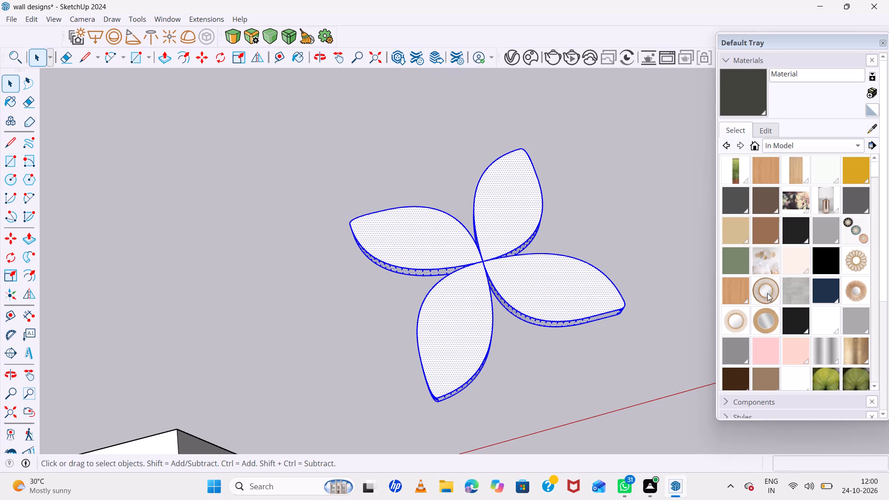
click(765, 289)
click(528, 277)
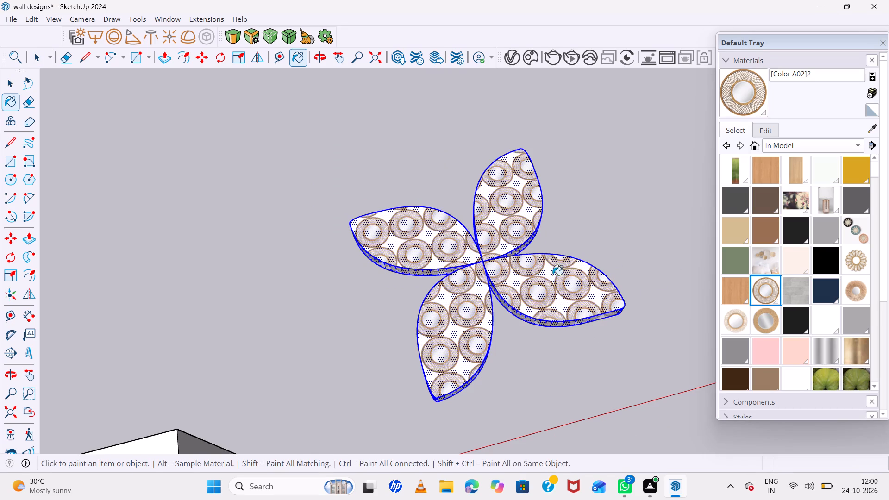
scroll(562, 276, up, 6)
scroll(562, 276, down, 11)
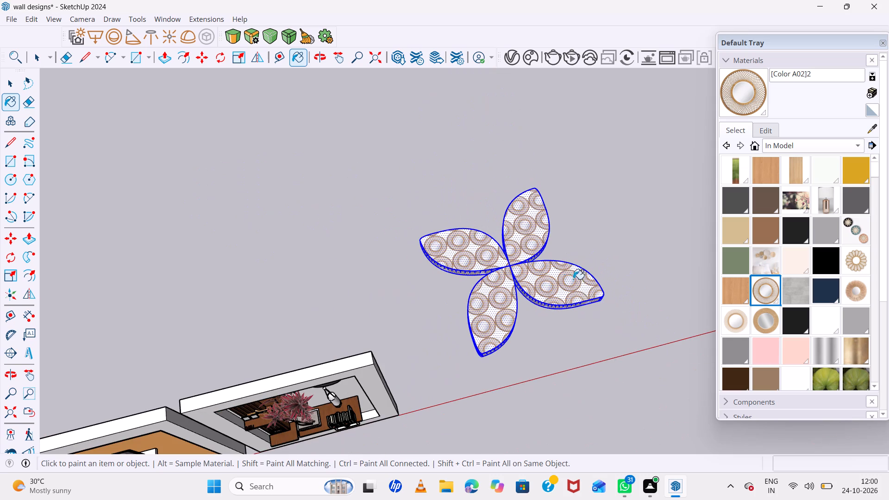
key(space)
click(608, 283)
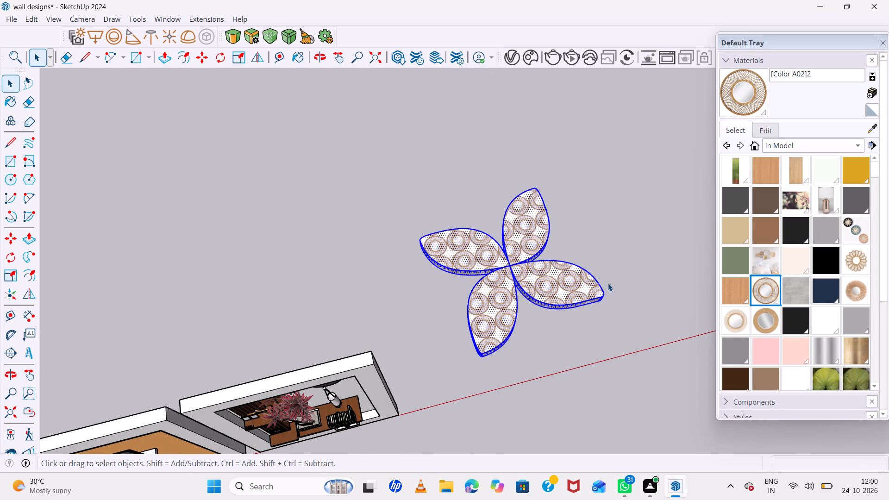
Examine the material pattern on the flower's petals from underneath and from above.
scroll(597, 287, up, 11)
middle_drag(523, 290, 530, 90)
middle_click(530, 90)
scroll(563, 293, up, 14)
middle_drag(568, 259, 572, 43)
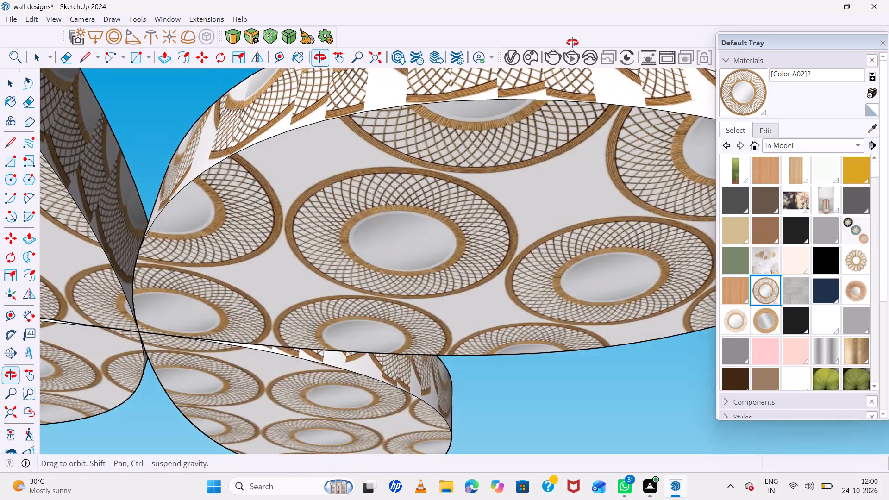
middle_drag(572, 43, 585, 419)
scroll(519, 317, down, 15)
scroll(515, 279, down, 3)
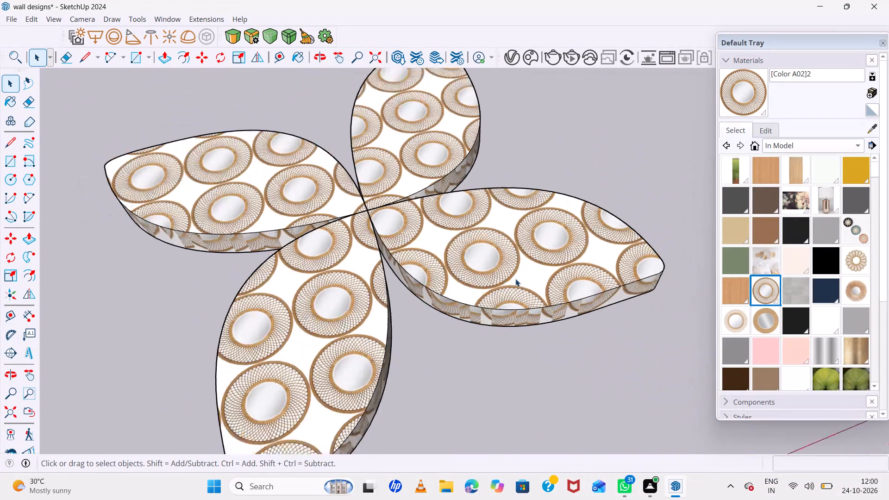
scroll(515, 279, down, 5)
Push/Pull one petal's top face 10" down through the full thickness of its slab.
double_click(528, 277)
triple_click(528, 277)
double_click(528, 277)
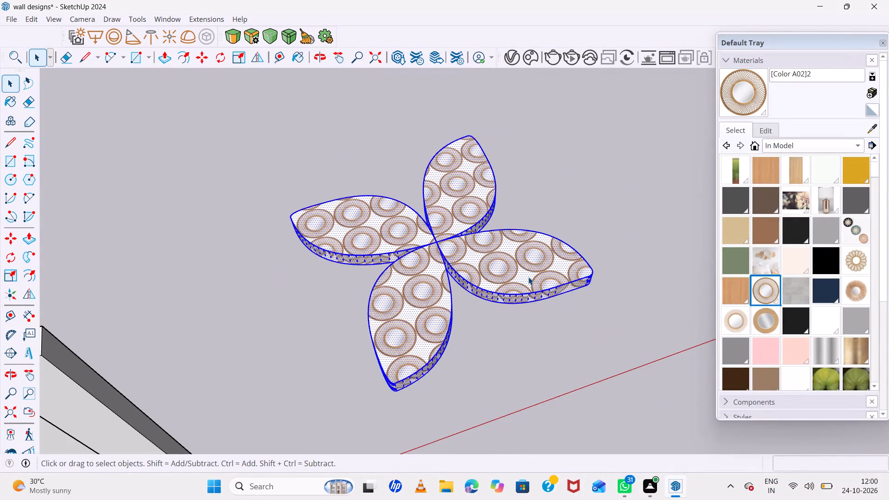
scroll(528, 277, up, 6)
click(529, 276)
key(p)
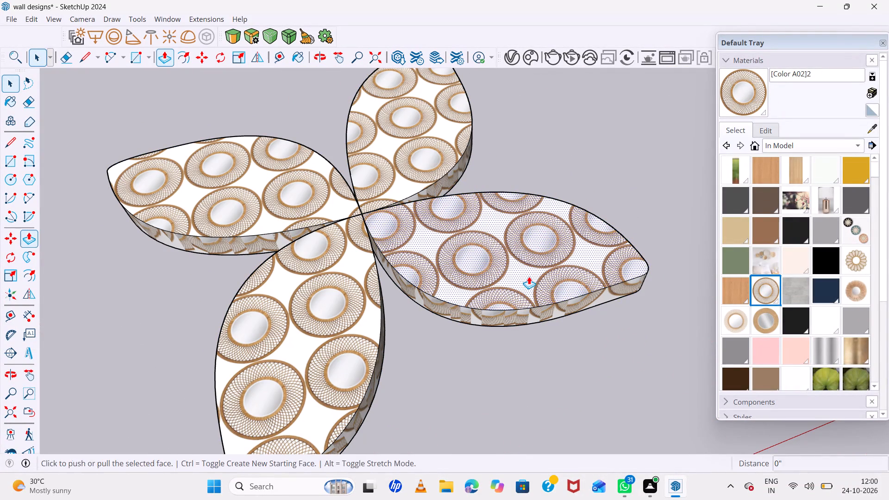
click(529, 276)
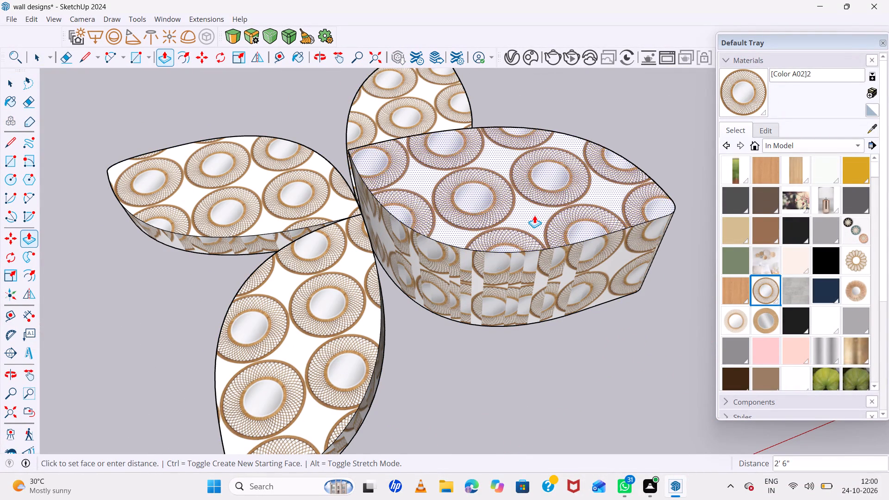
click(536, 318)
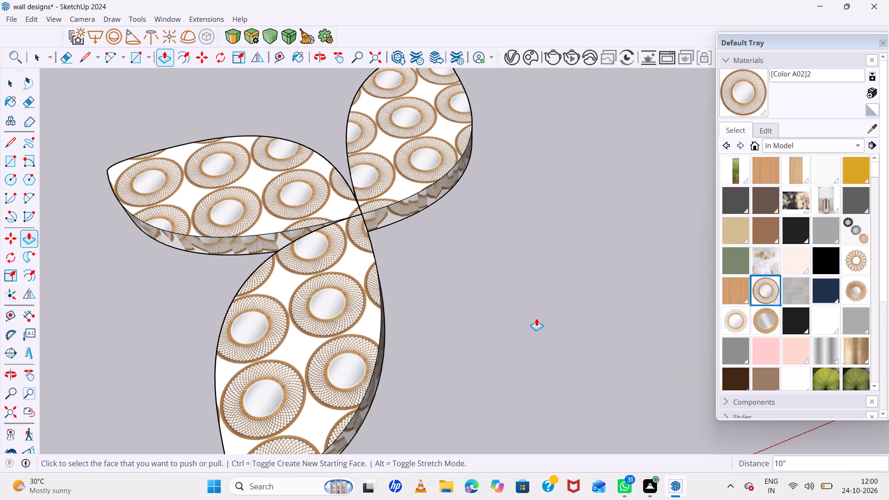
scroll(477, 252, down, 7)
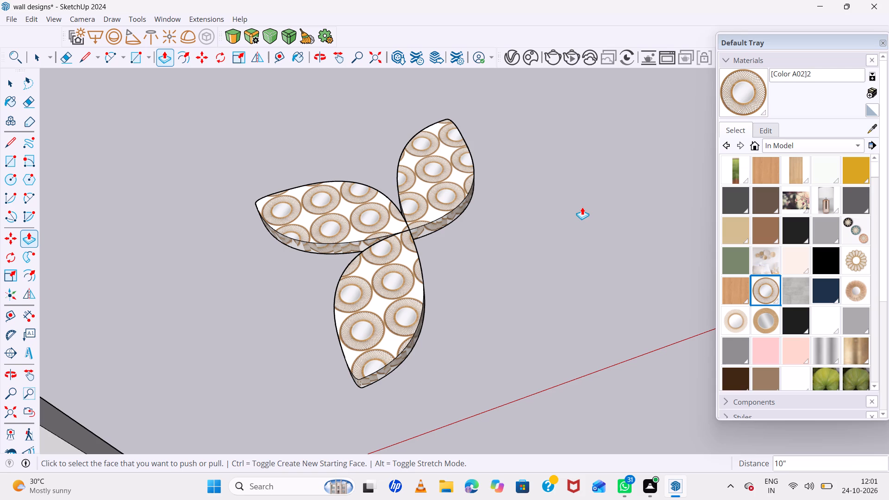
scroll(469, 206, up, 5)
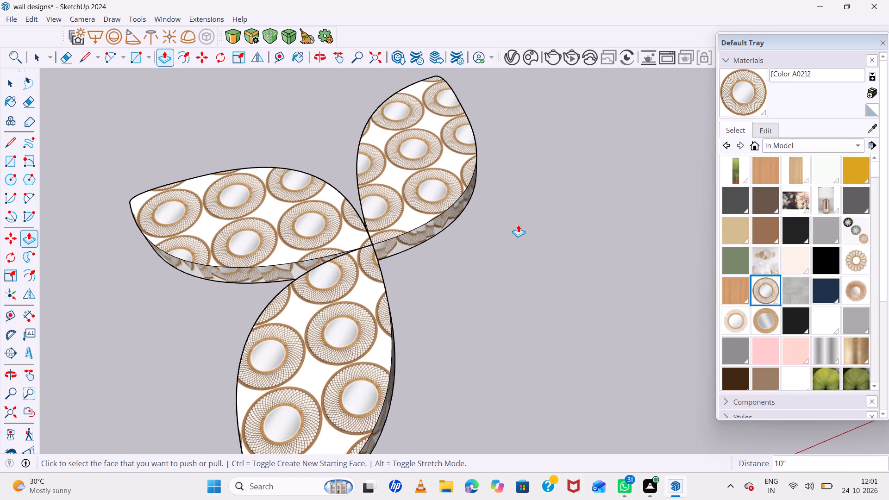
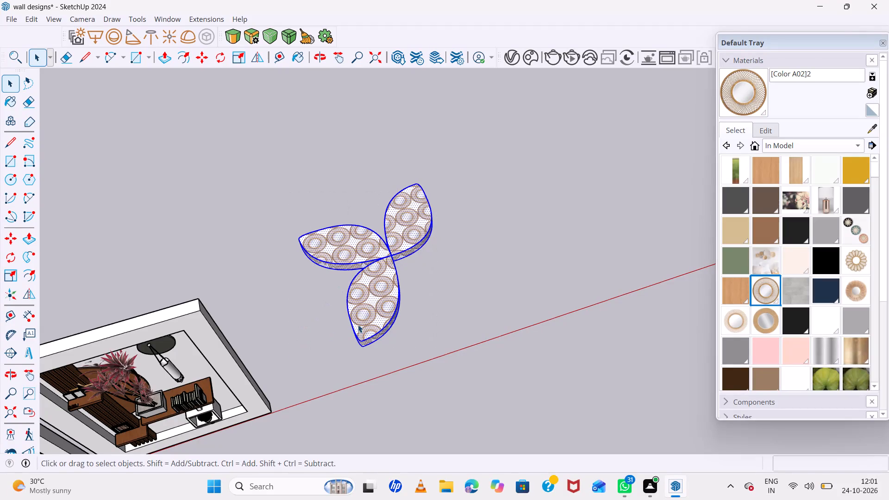
Select the whole connected three-petal flower, including its side faces, and paint it with the plain <Beige>1 material.
triple_click(359, 322)
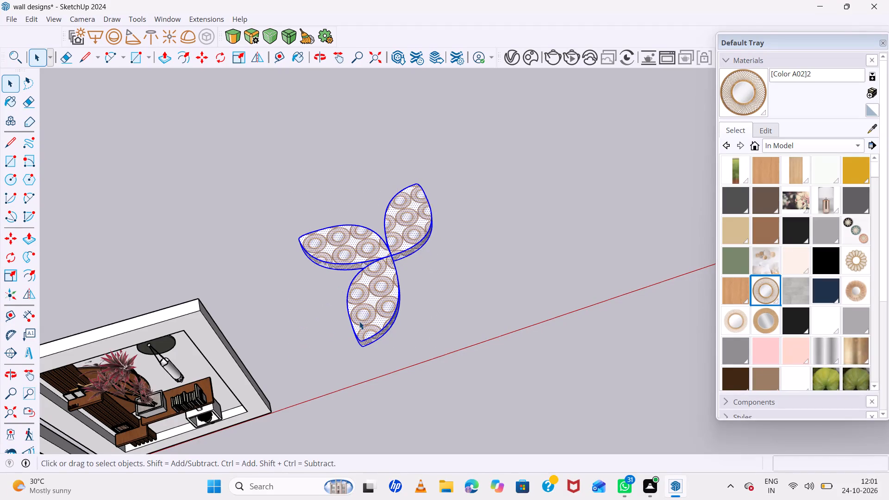
double_click(359, 321)
click(363, 316)
drag(363, 316, 444, 332)
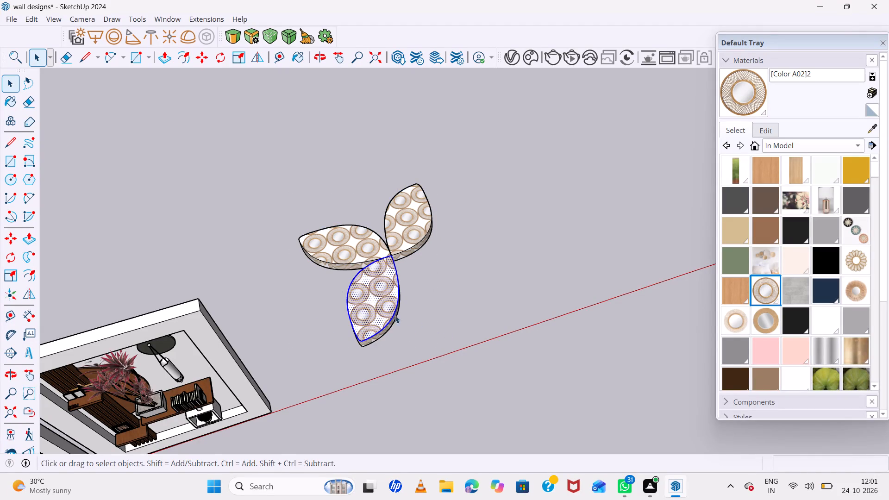
scroll(357, 309, up, 6)
triple_click(363, 305)
drag(367, 305, 388, 305)
click(391, 305)
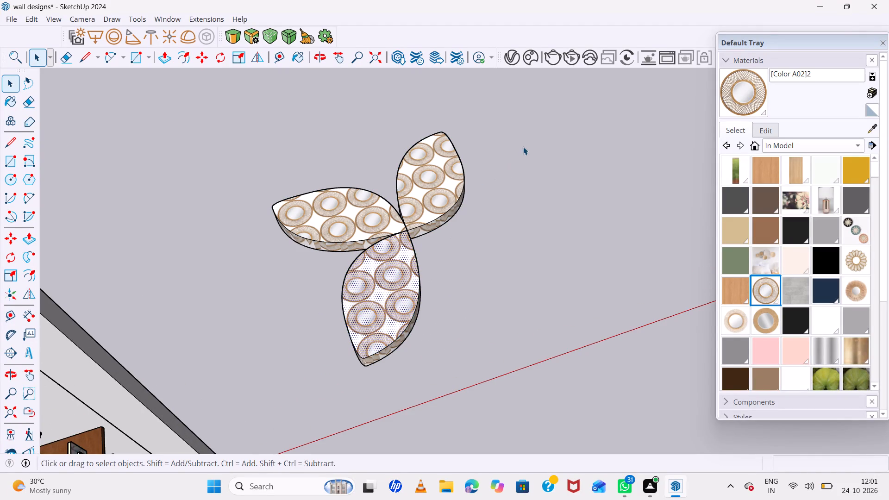
drag(524, 146, 262, 392)
click(339, 356)
click(349, 356)
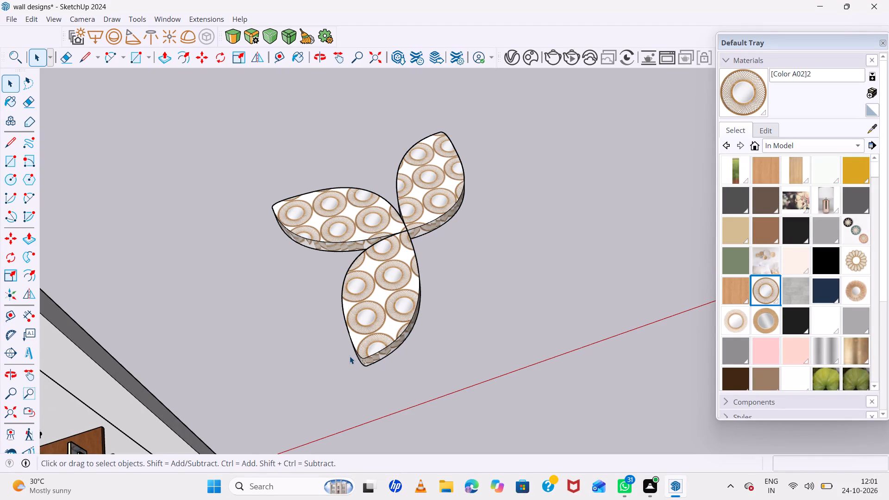
triple_click(350, 356)
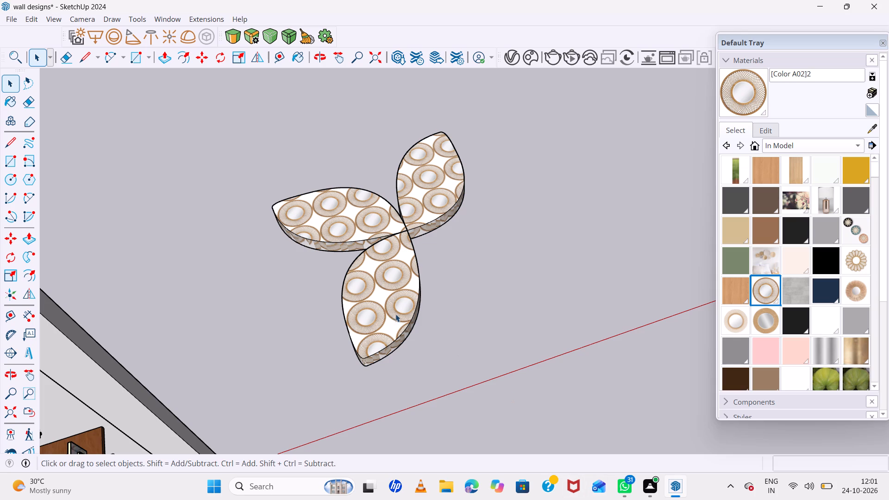
click(392, 311)
triple_click(392, 311)
click(392, 311)
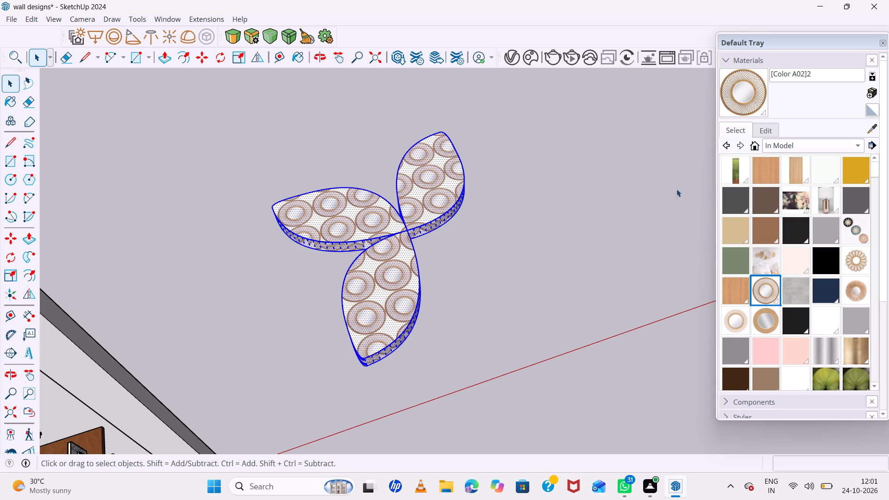
click(739, 235)
click(374, 272)
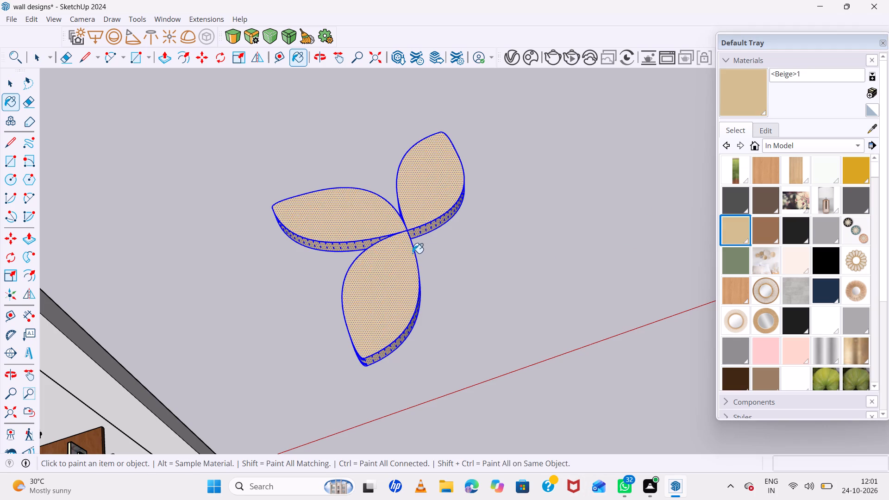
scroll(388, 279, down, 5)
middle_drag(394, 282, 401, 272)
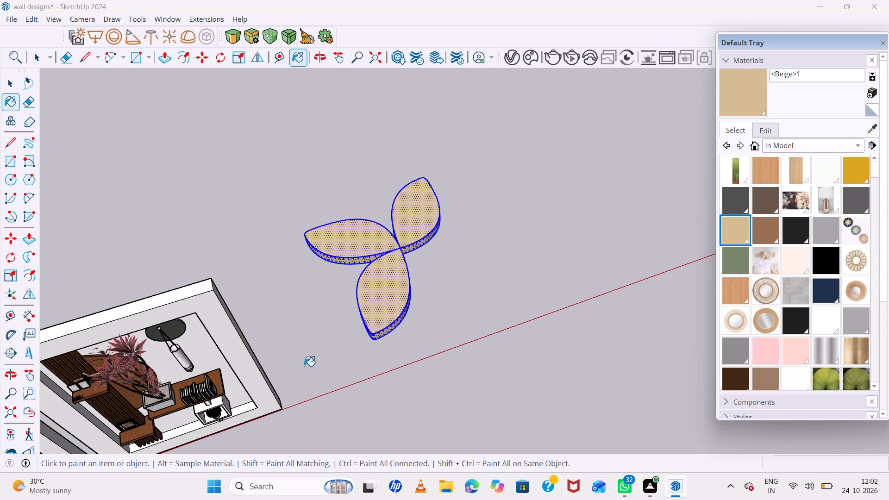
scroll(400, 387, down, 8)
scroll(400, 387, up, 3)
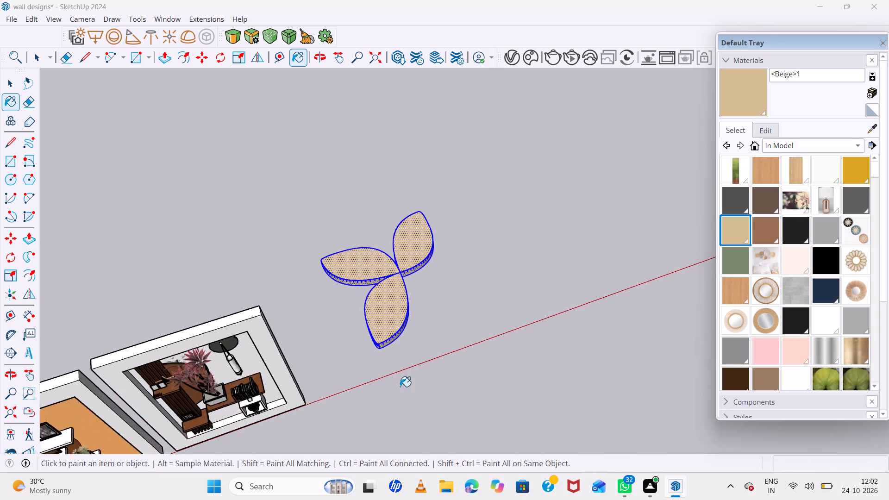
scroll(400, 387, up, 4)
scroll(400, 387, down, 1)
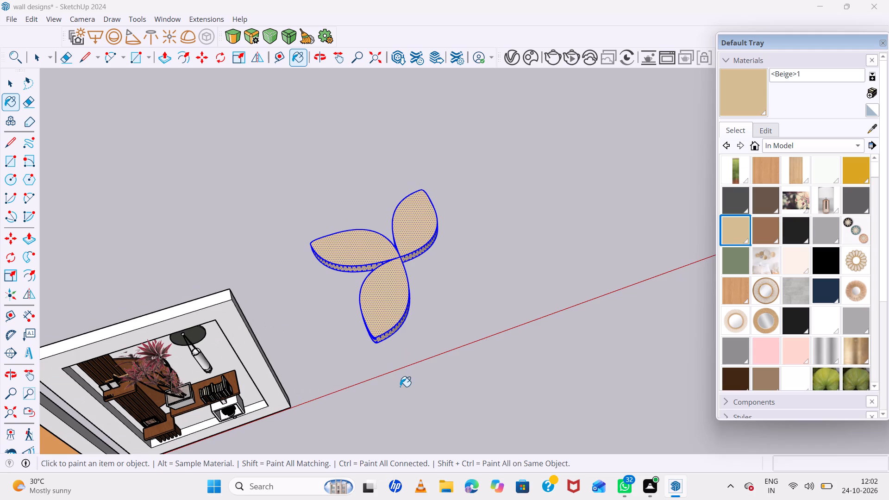
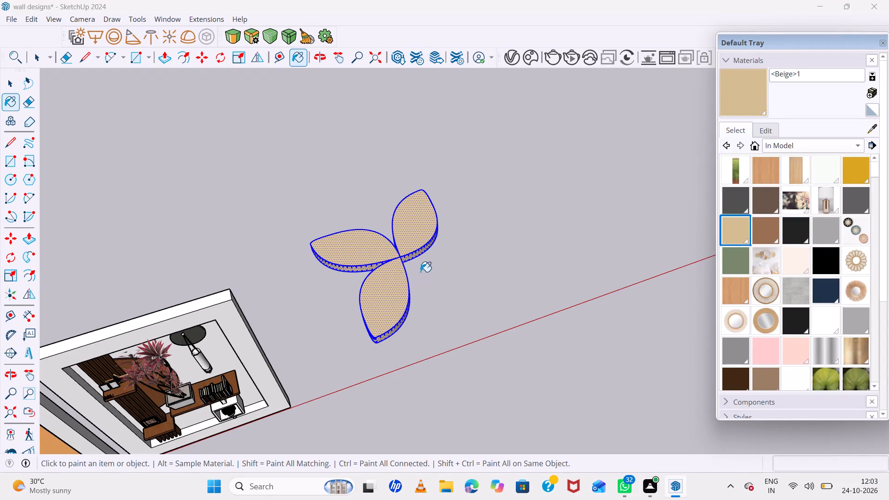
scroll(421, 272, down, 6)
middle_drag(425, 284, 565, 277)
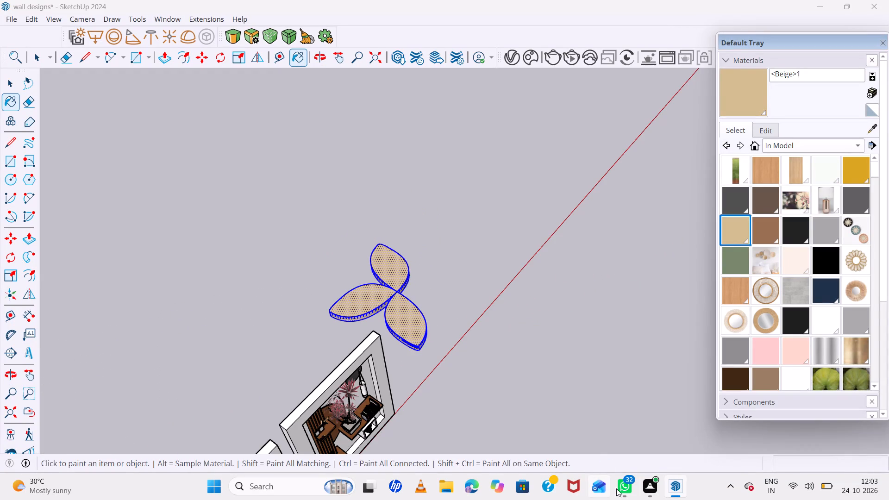
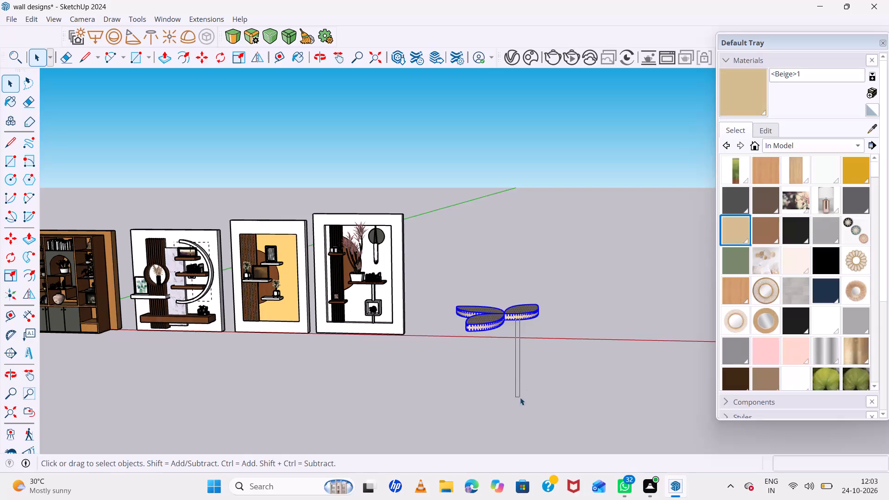
Delete the beige three-petal flower beside the row of wall designs.
drag(545, 279, 460, 346)
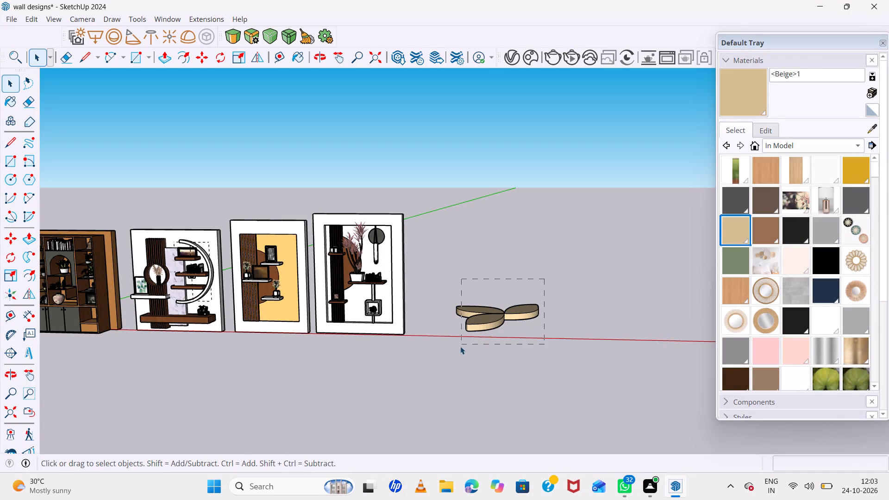
drag(460, 346, 457, 356)
key(Delete)
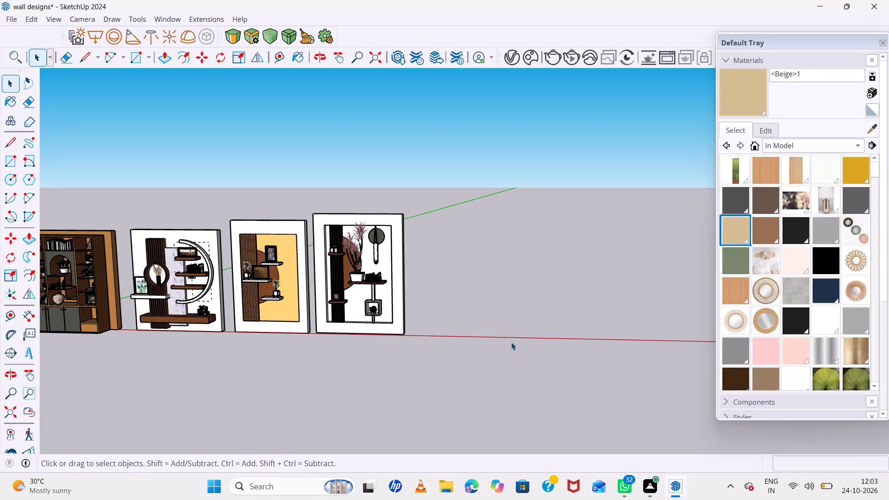
Examine the row of four wall designs and frame them all together in a near-frontal view.
scroll(511, 342, down, 14)
scroll(231, 302, up, 14)
middle_drag(376, 365, 376, 354)
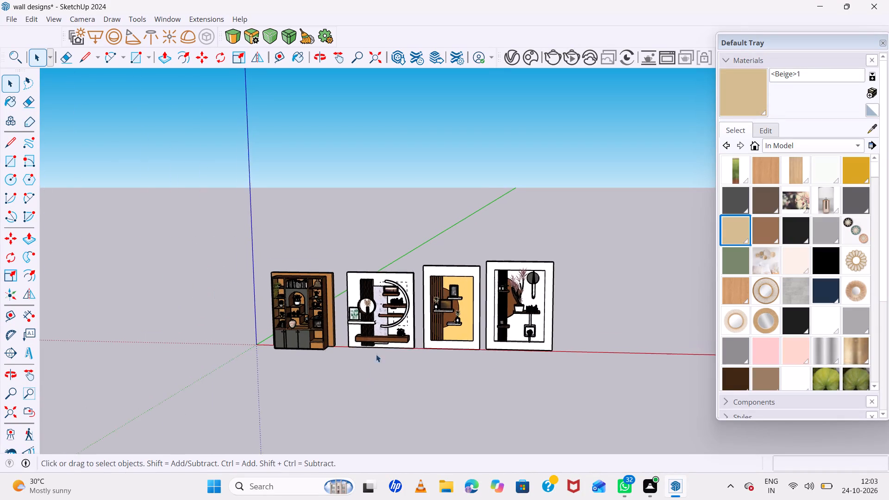
middle_drag(376, 354, 392, 269)
scroll(415, 332, up, 10)
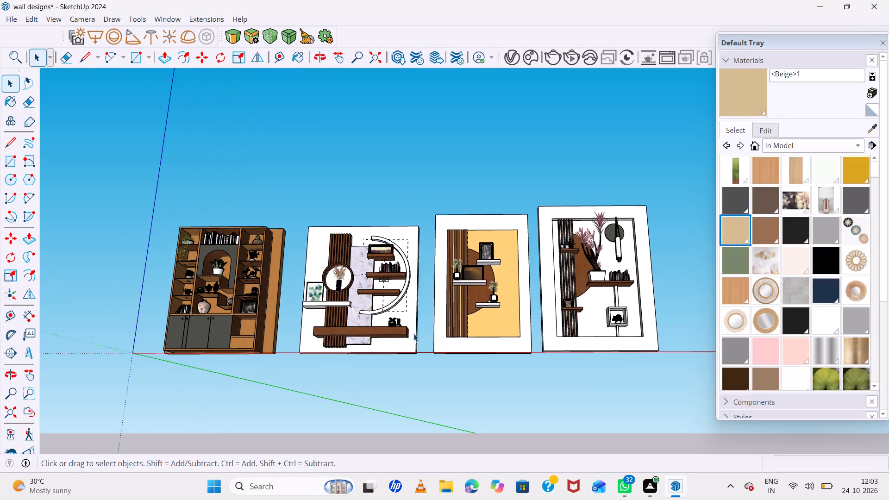
scroll(413, 333, up, 3)
middle_drag(413, 340, 438, 409)
scroll(432, 394, up, 1)
scroll(420, 382, down, 1)
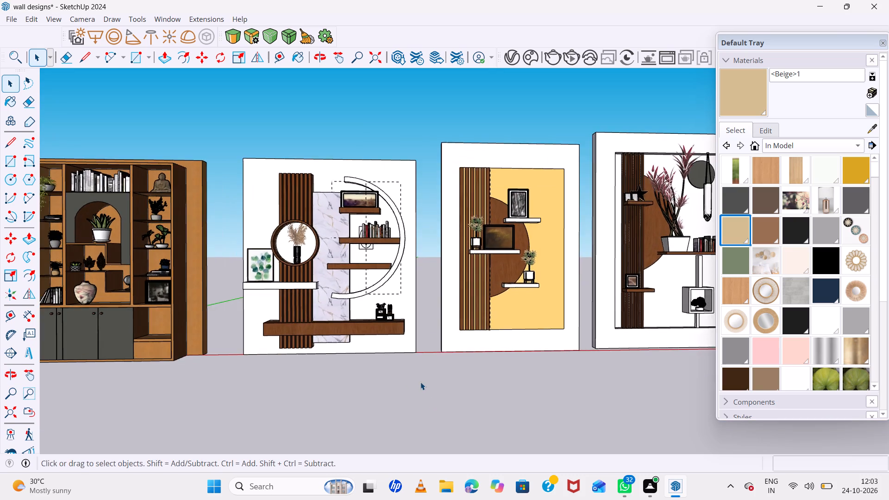
scroll(420, 382, down, 2)
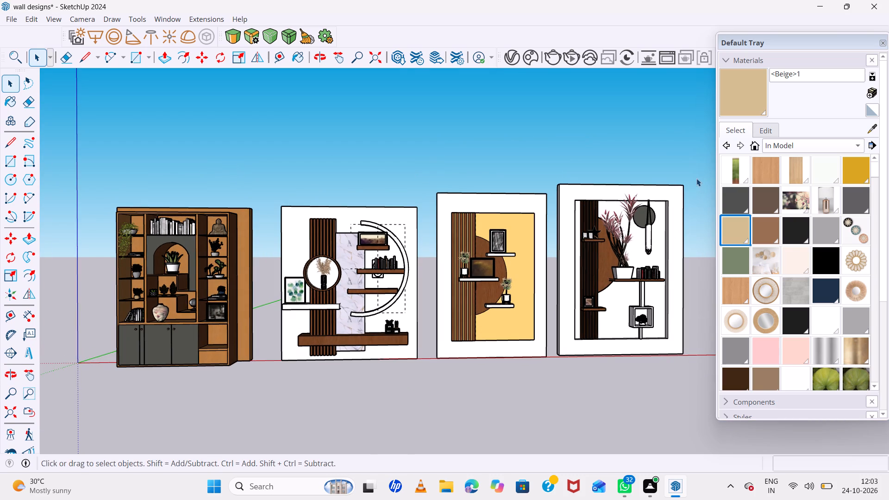
scroll(695, 178, up, 1)
scroll(695, 178, down, 1)
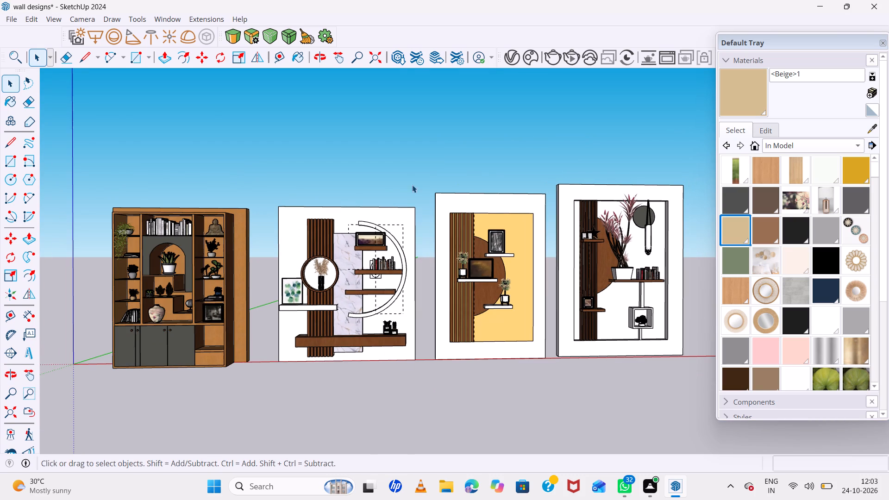
middle_drag(85, 197, 90, 222)
middle_click(90, 222)
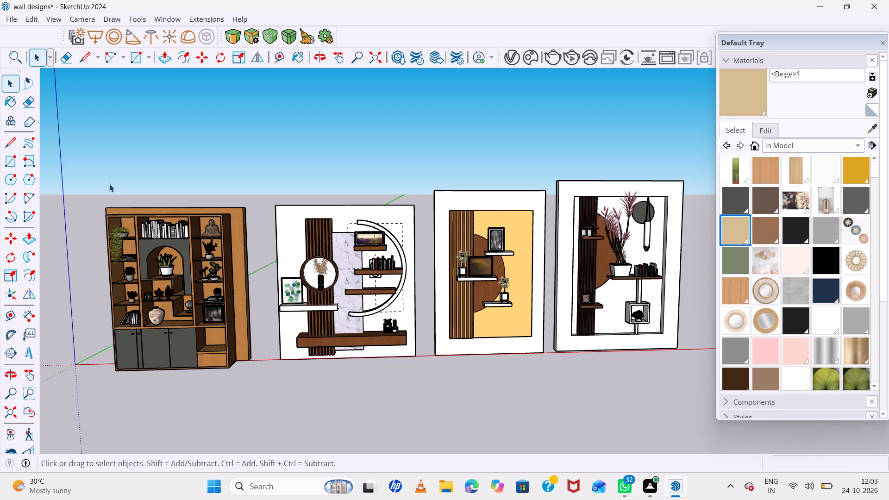
Print the current view to a PDF named "wall design" in the skup files folder on the Desktop.
click(9, 19)
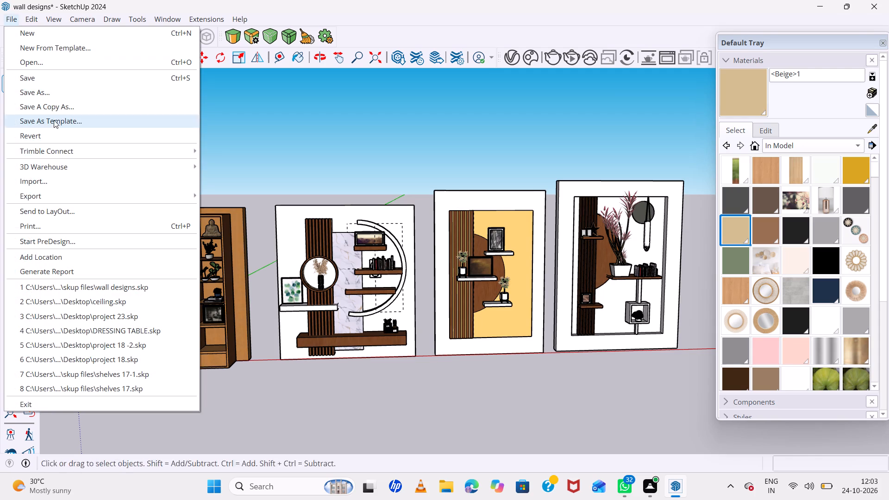
click(58, 224)
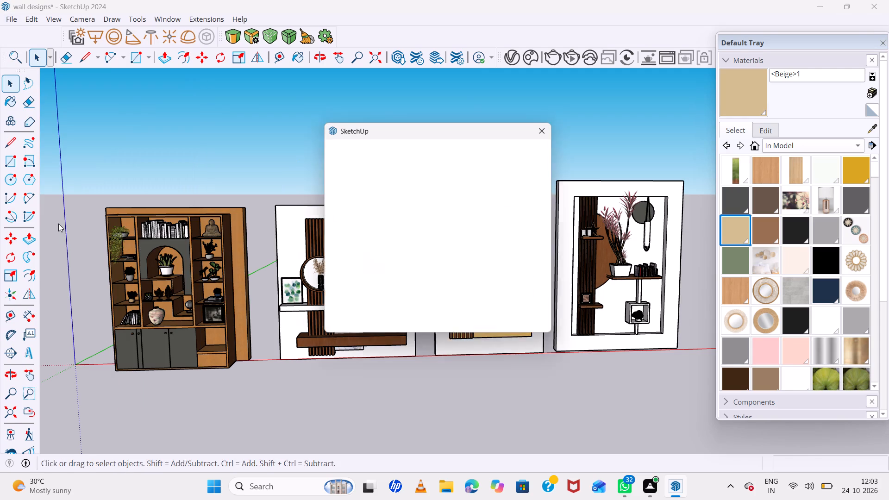
click(471, 324)
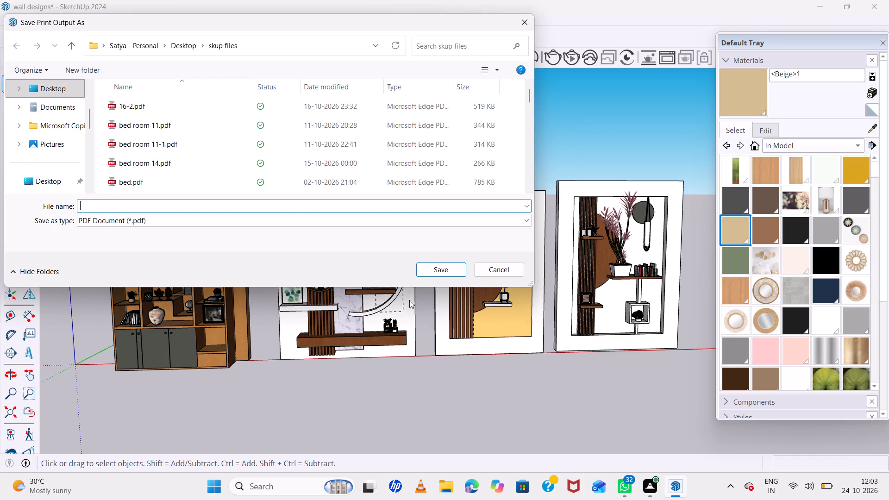
click(40, 178)
click(124, 205)
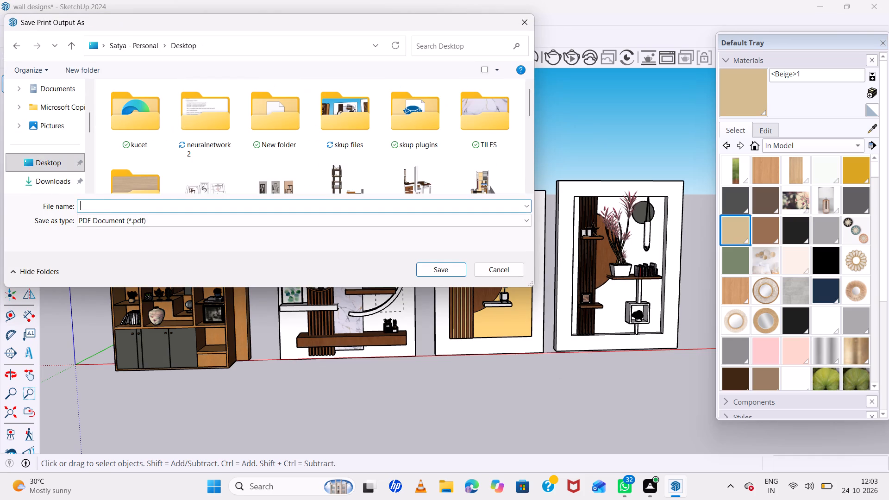
text(wall)
key(space)
key(d)
text(es)
text(ign)
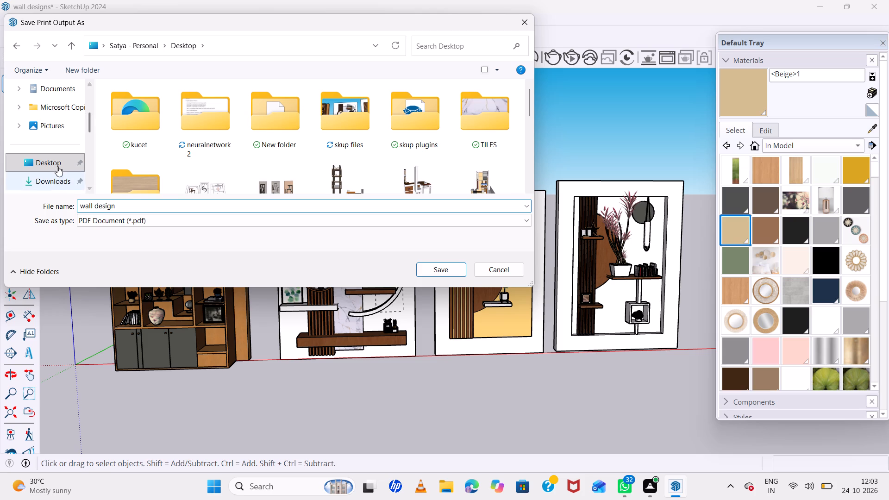
double_click(354, 122)
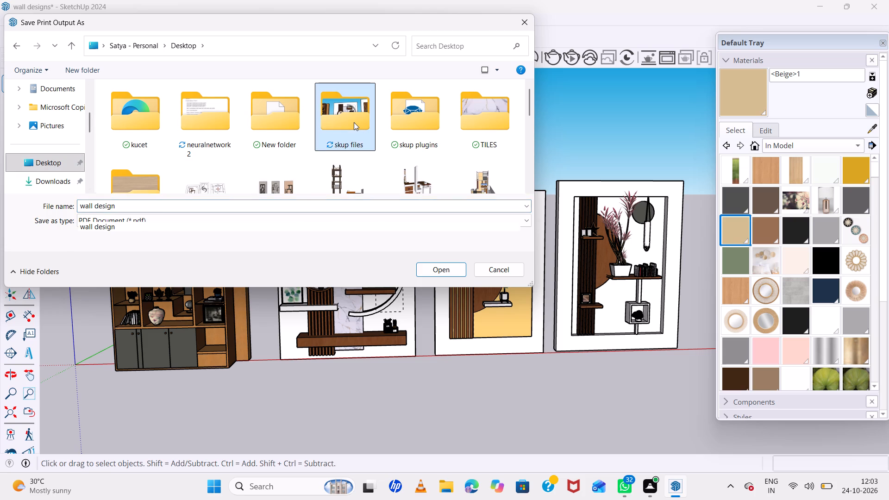
click(177, 225)
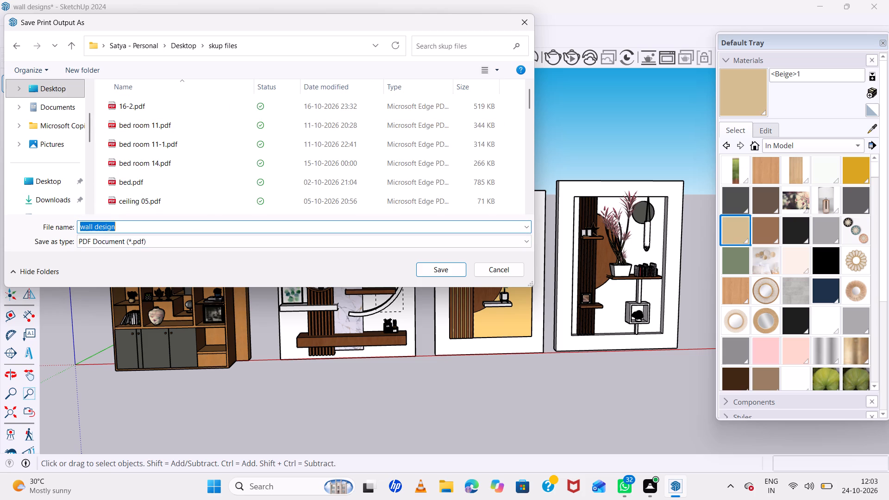
key(space)
text(wa)
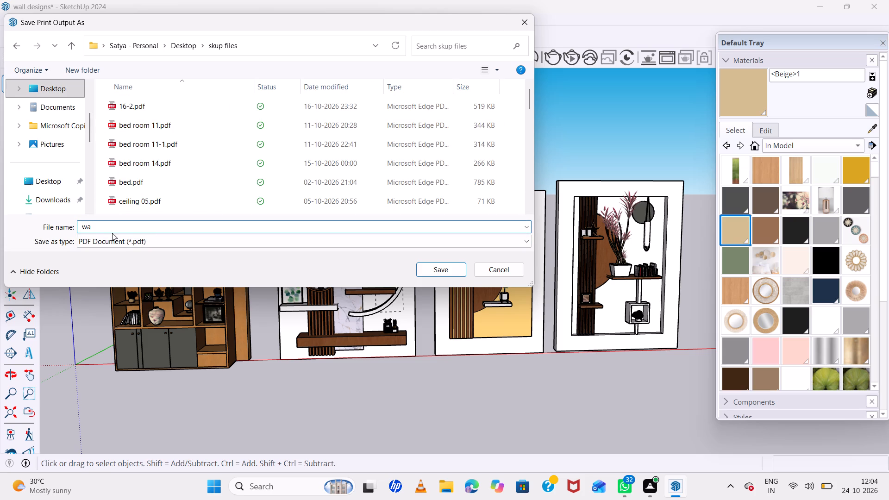
text(ll)
key(space)
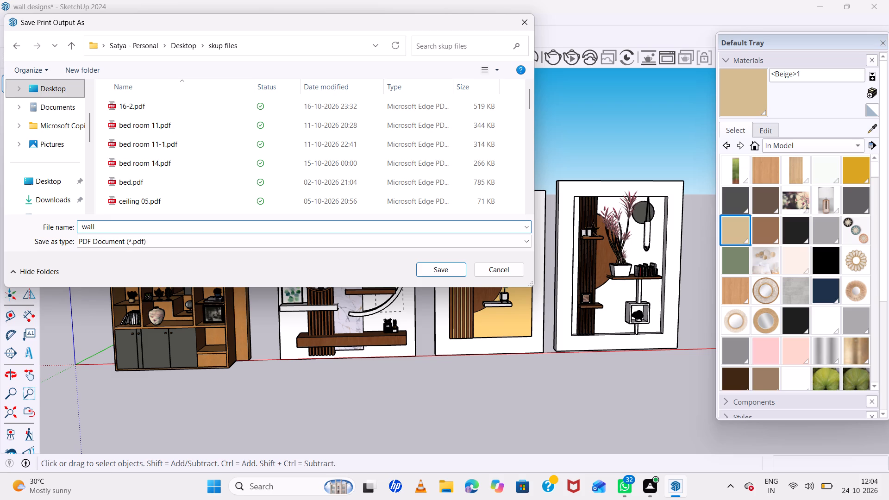
text(design)
key(Return)
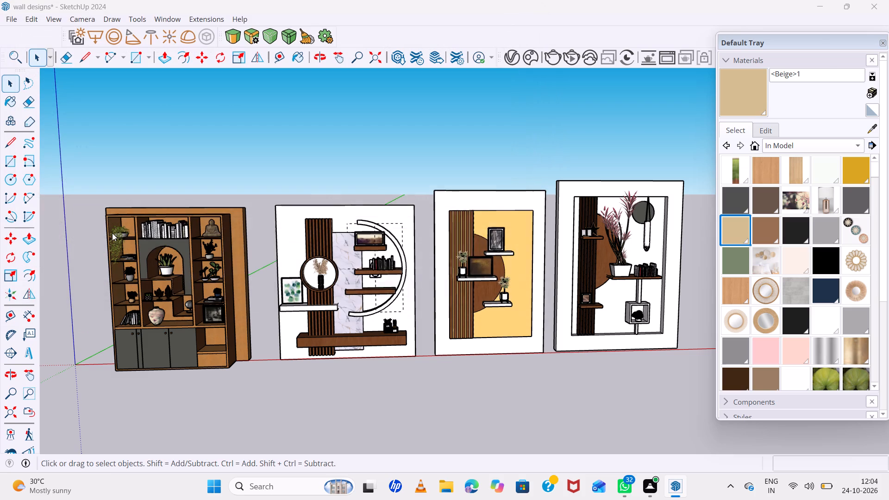